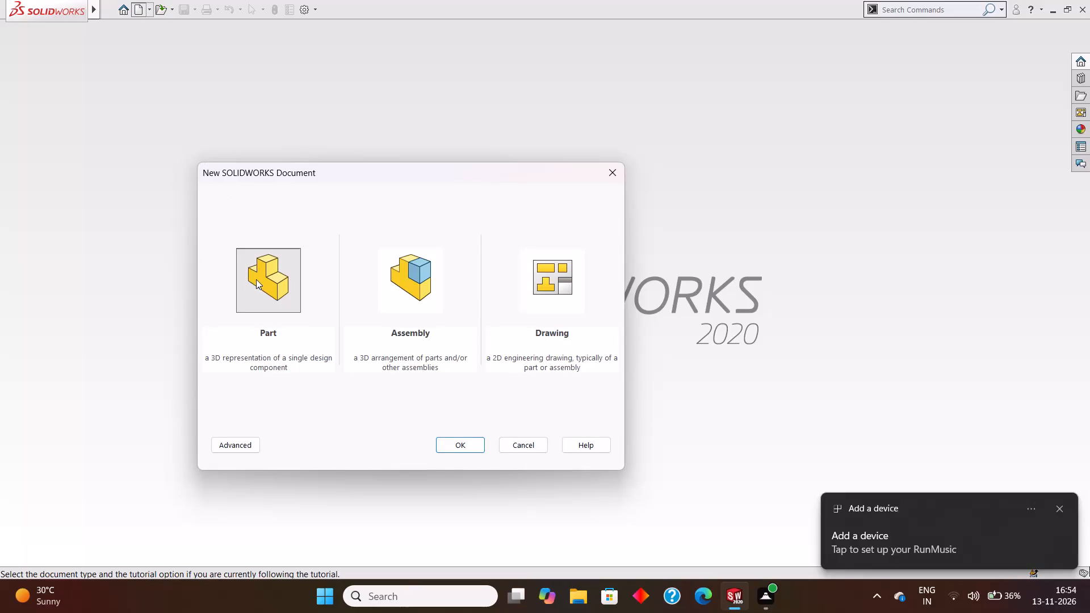
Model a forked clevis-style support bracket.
Create a new part document.
{"action": "left_click", "coordinate": [256, 279]}
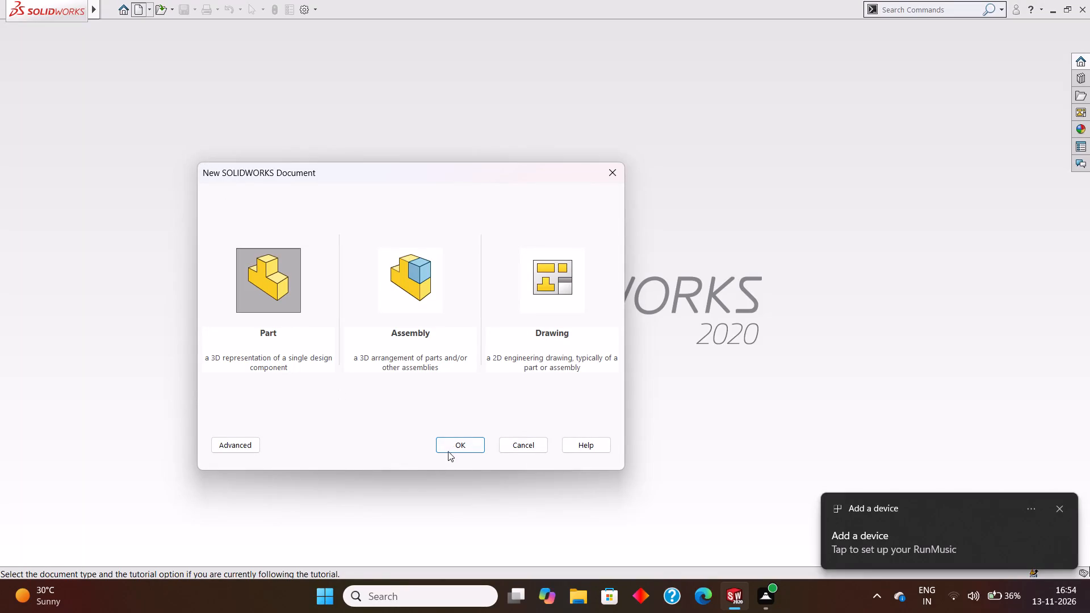
{"action": "left_click", "coordinate": [450, 451]}
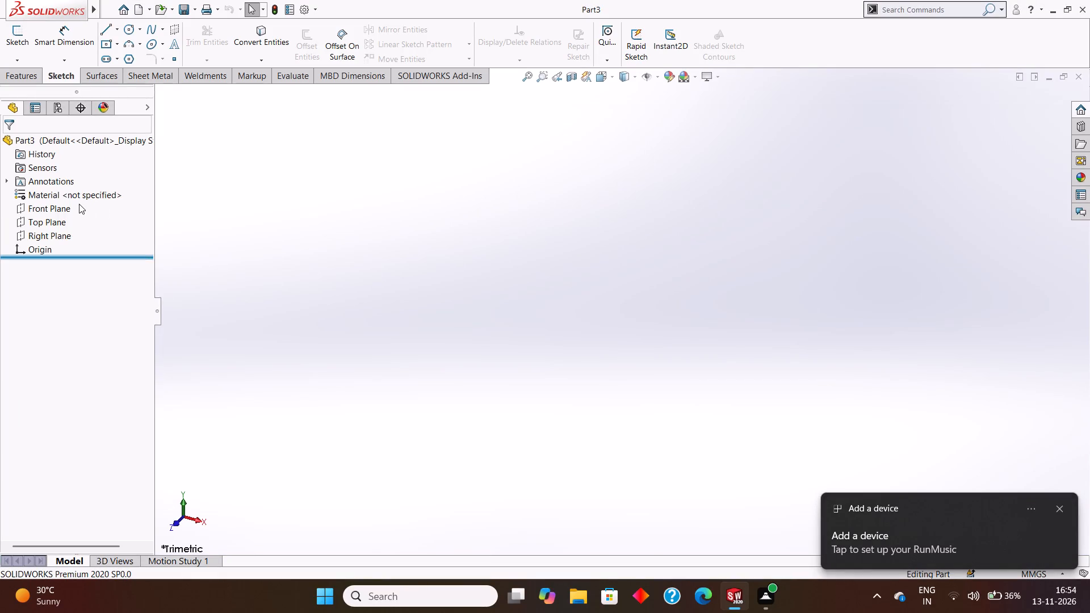
Start a sketch on the Front Plane and draw a 112 mm horizontal line from the origin.
{"action": "left_click", "coordinate": [53, 207]}
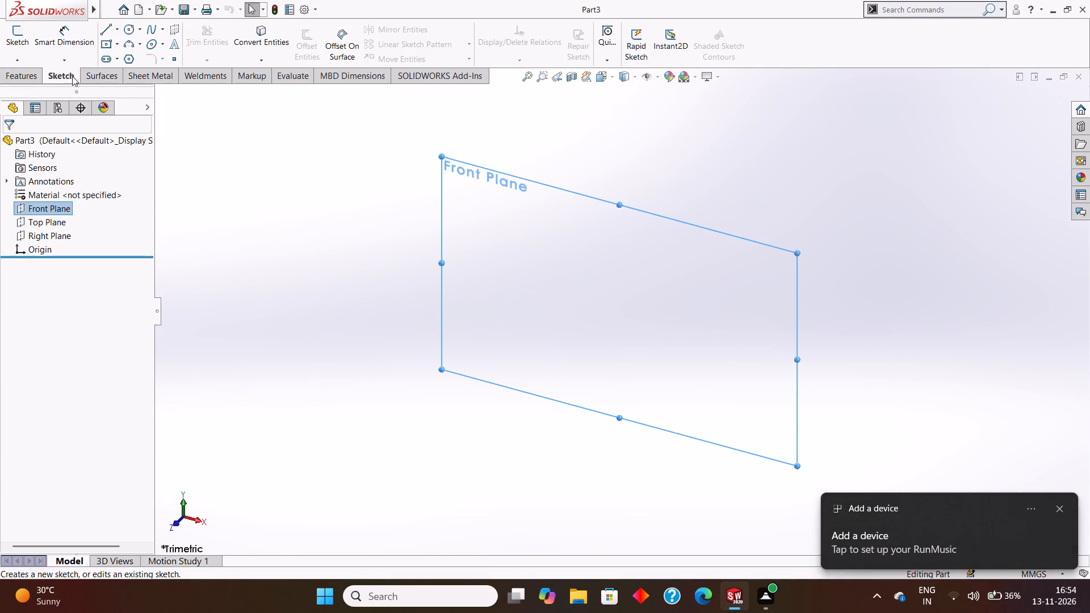
{"action": "left_click", "coordinate": [108, 26]}
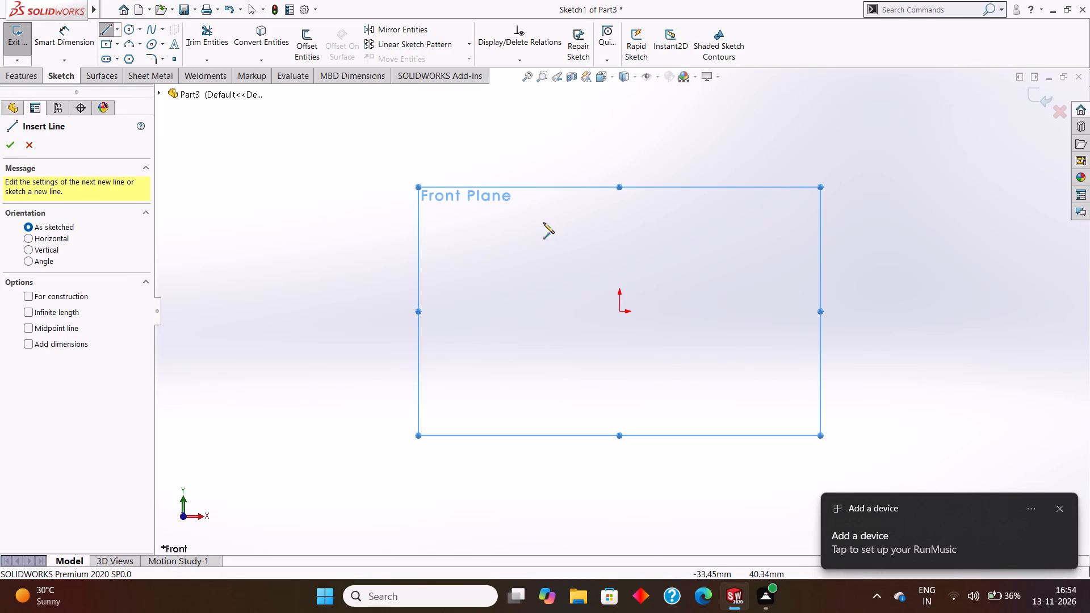
{"action": "left_click", "coordinate": [618, 314]}
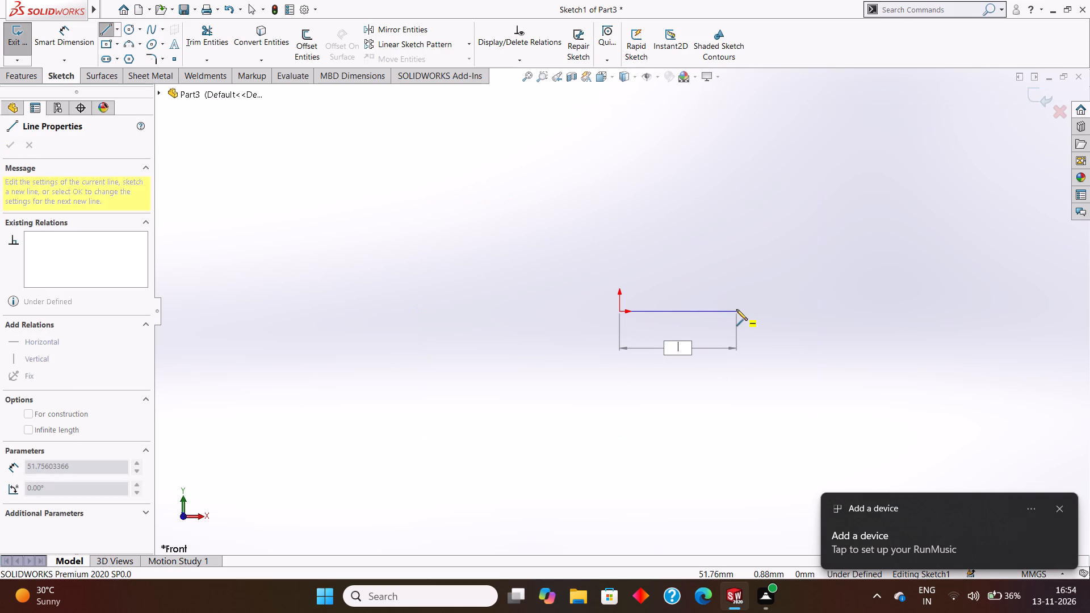
{"action": "key", "text": "BackSpace"}
{"action": "type", "text": "112"}
{"action": "key", "text": "Return"}
{"action": "key", "text": "Escape"}
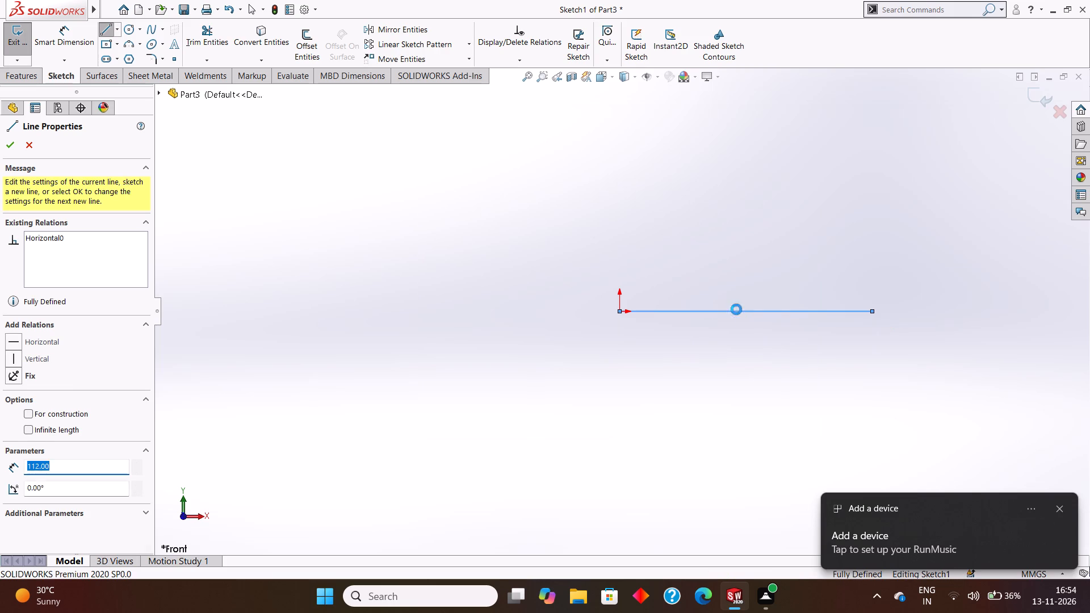
{"action": "key", "text": "Escape"}
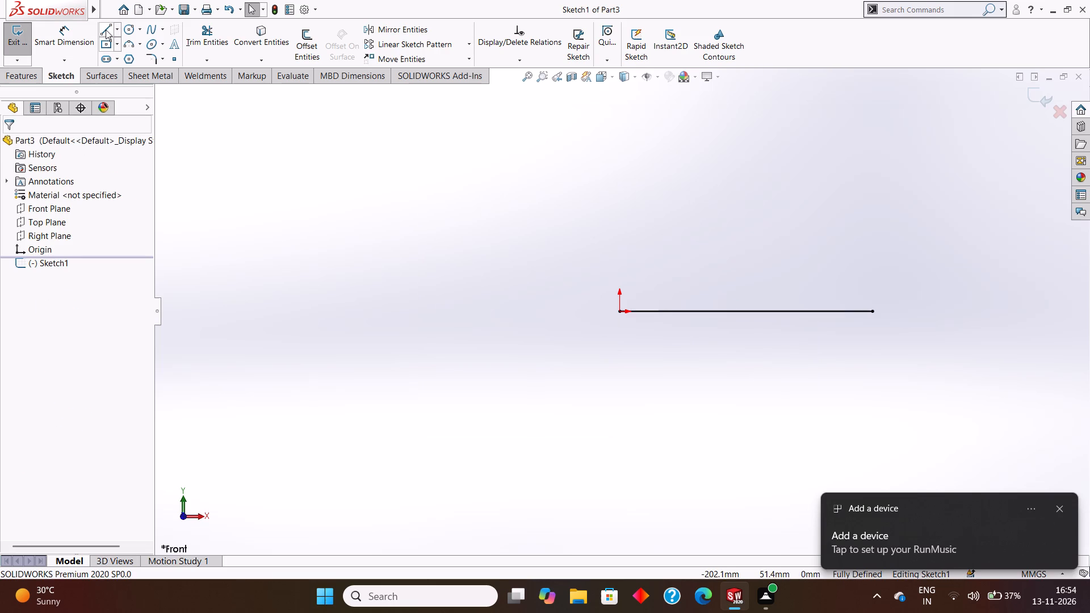
Draw a 47 mm vertical line up from the origin, continuing with a 27 mm horizontal line from its upper end.
{"action": "left_click", "coordinate": [106, 30]}
{"action": "left_click", "coordinate": [618, 310]}
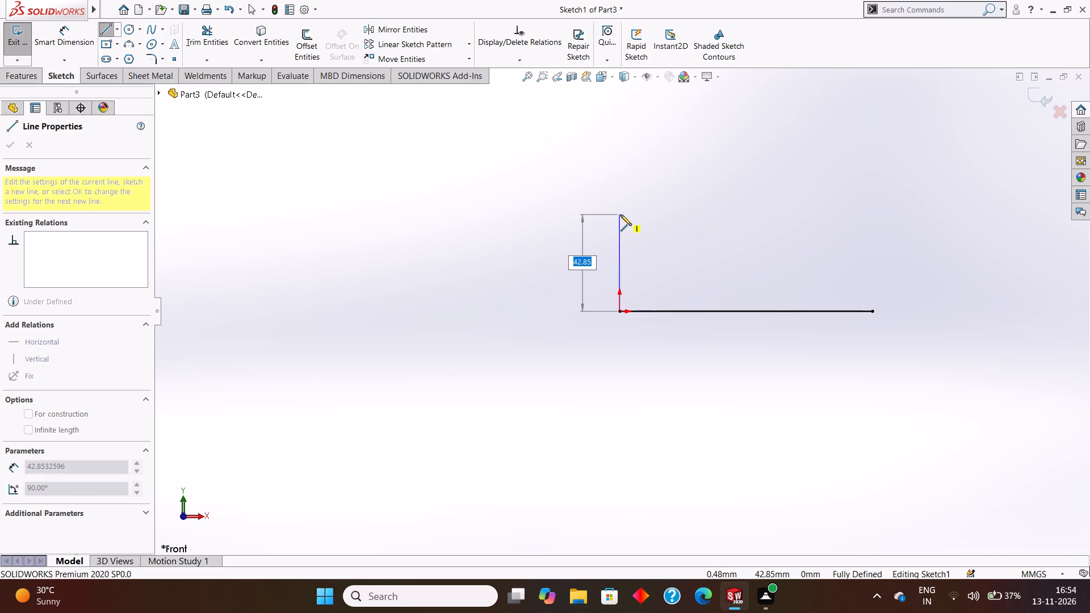
{"action": "key", "text": "BackSpace"}
{"action": "type", "text": "47"}
{"action": "key", "text": "Return"}
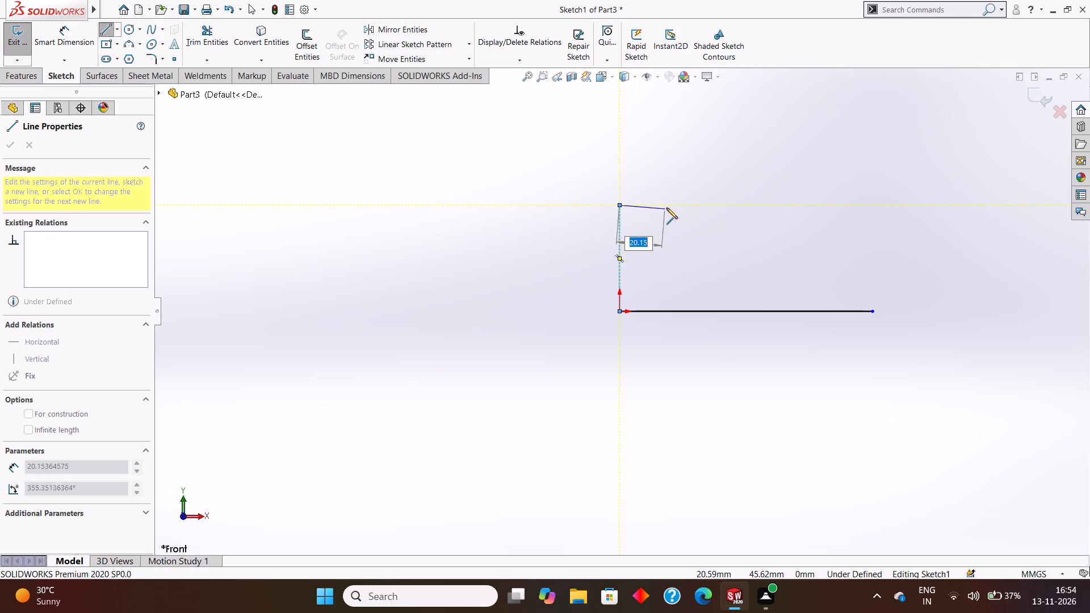
{"action": "key", "text": "BackSpace"}
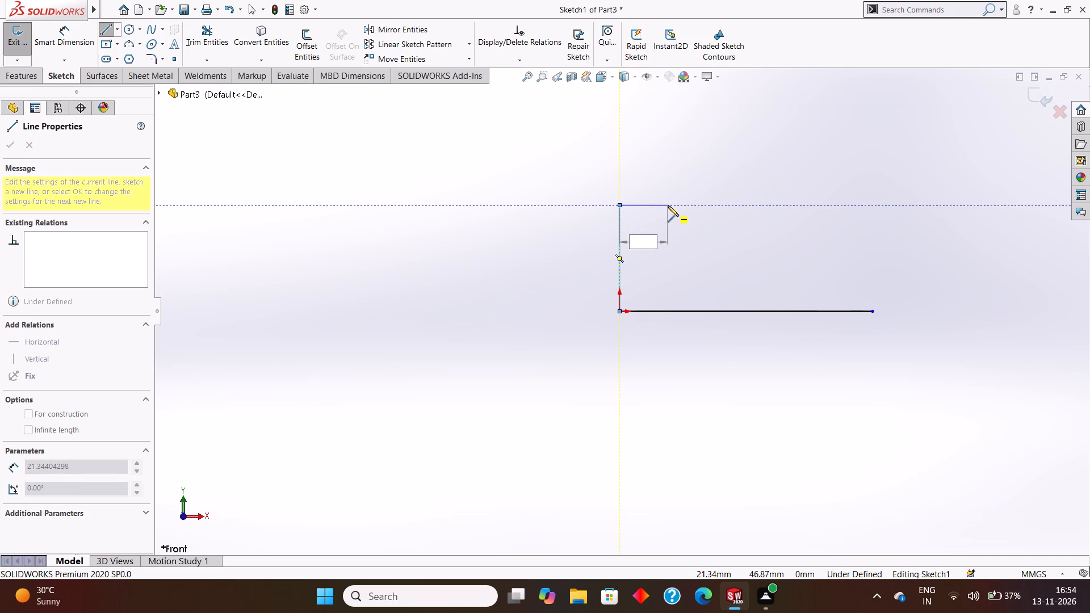
{"action": "type", "text": "27"}
{"action": "key", "text": "Return"}
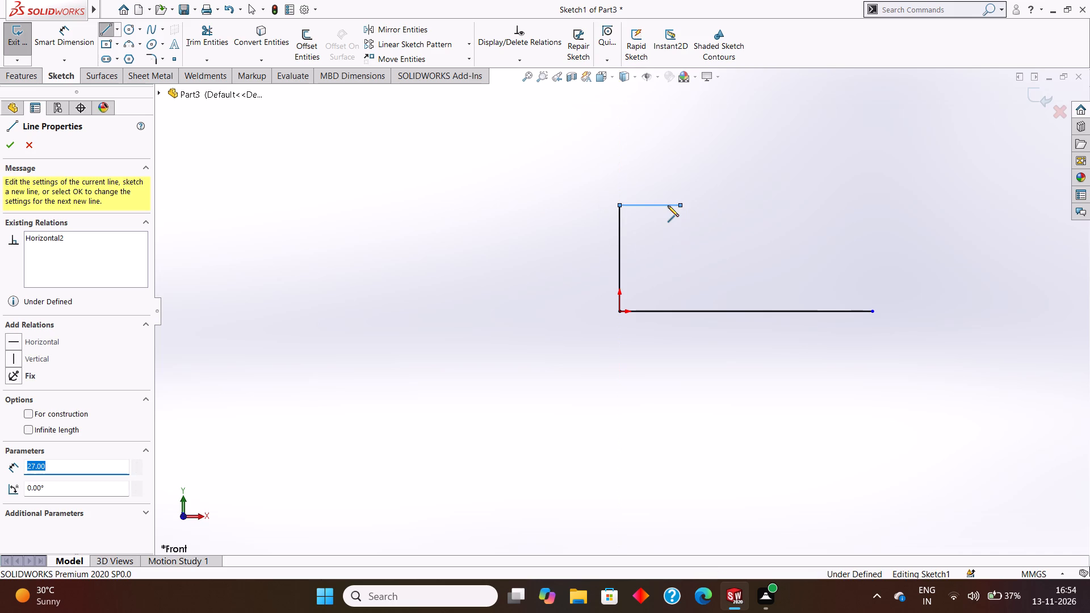
{"action": "key", "text": "Escape"}
{"action": "key", "text": "Escape"}
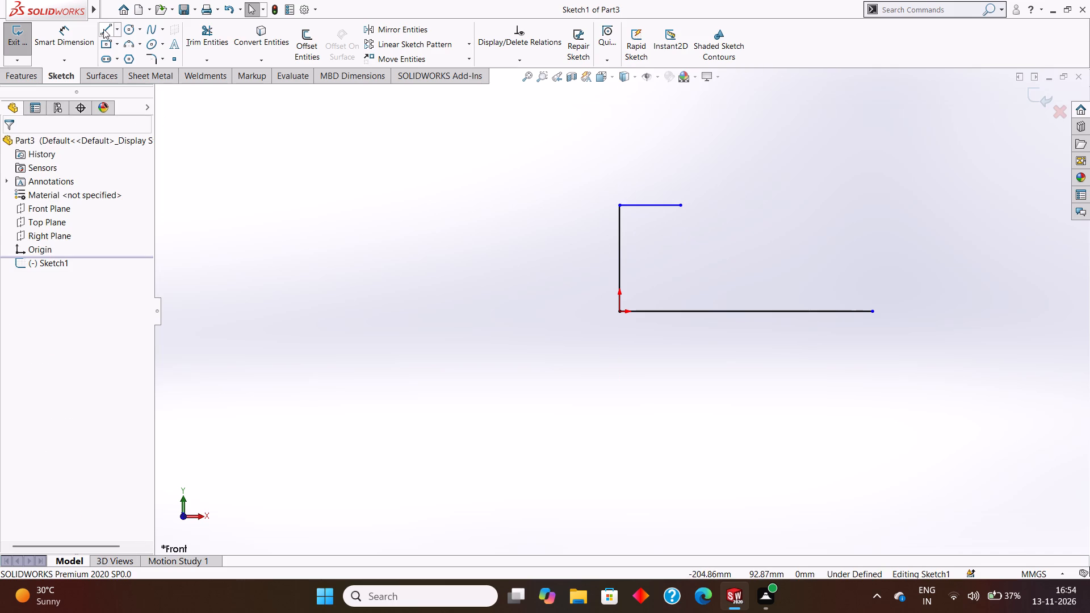
Close the L-shaped profile with a 15 mm vertical end line, an 85 mm horizontal line and a vertical line to the upper edge.
{"action": "left_click", "coordinate": [103, 29]}
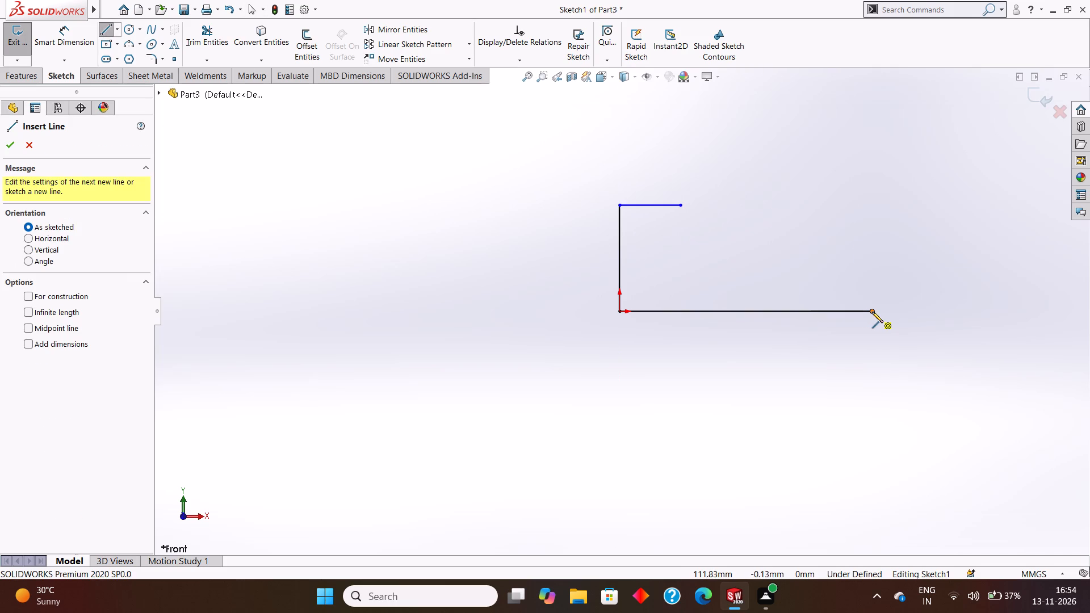
{"action": "left_click", "coordinate": [872, 312]}
{"action": "key", "text": "BackSpace"}
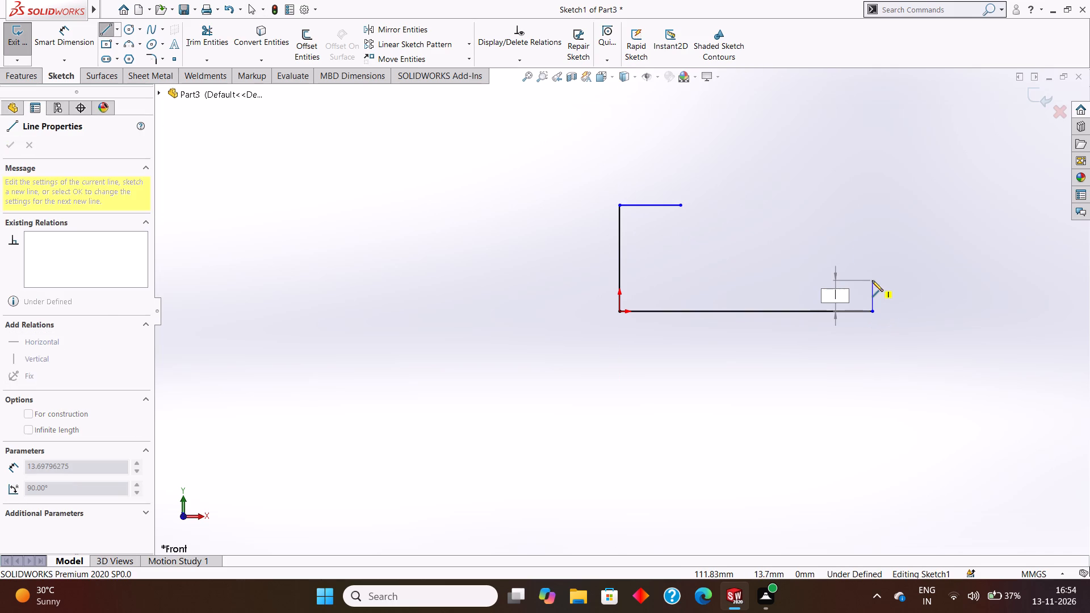
{"action": "type", "text": "15"}
{"action": "key", "text": "Return"}
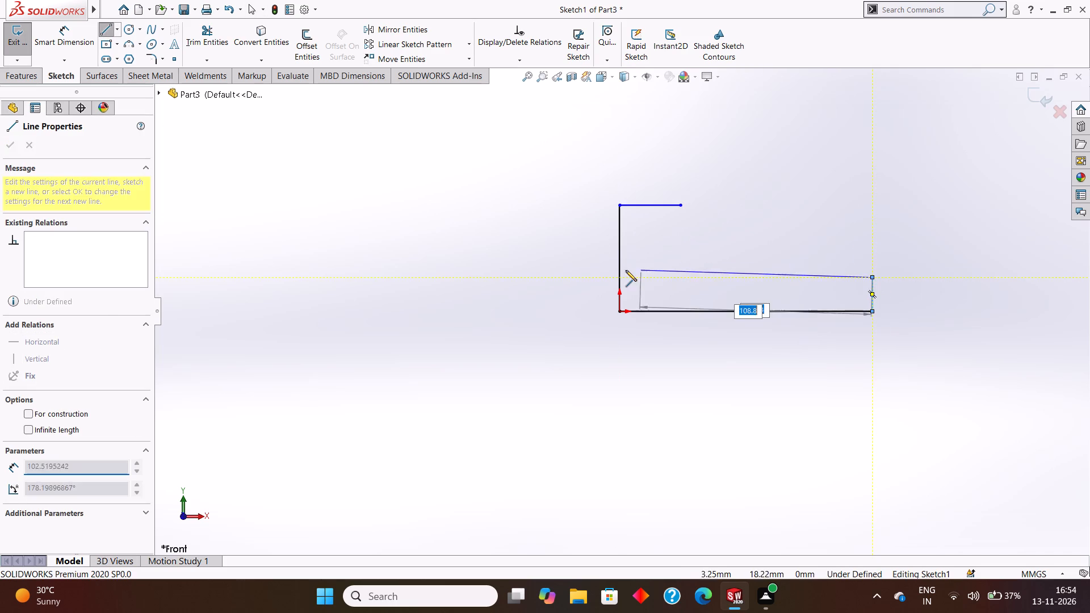
{"action": "left_click", "coordinate": [679, 278]}
{"action": "left_click", "coordinate": [681, 205]}
{"action": "key", "text": "Escape"}
{"action": "key", "text": "Escape"}
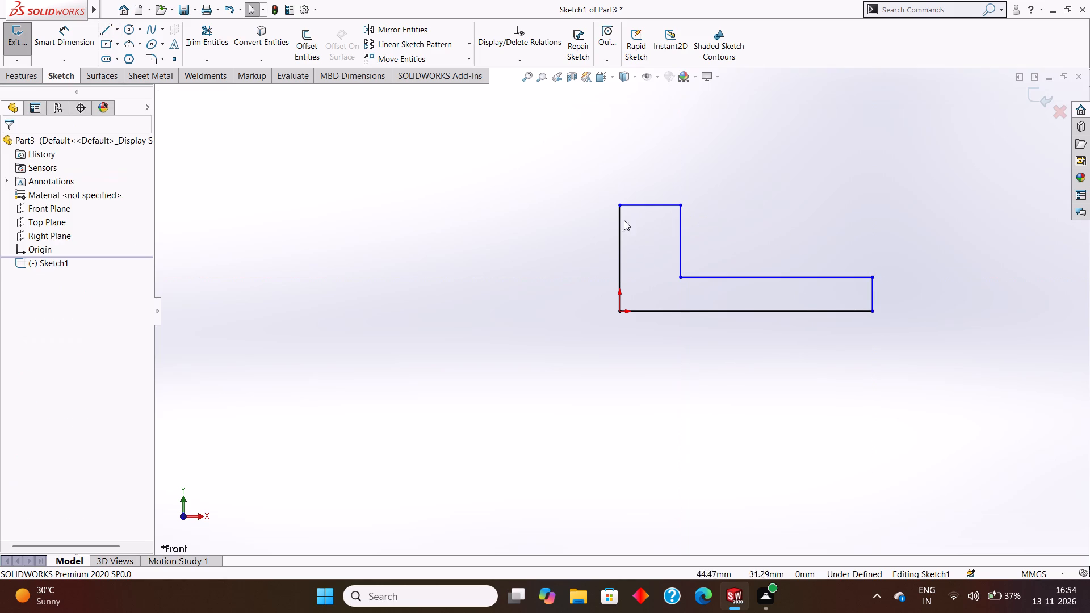
{"action": "key", "text": "Escape"}
Dimension the profile's top edge width and its full height from the origin.
{"action": "left_click", "coordinate": [66, 39]}
{"action": "left_click", "coordinate": [635, 204]}
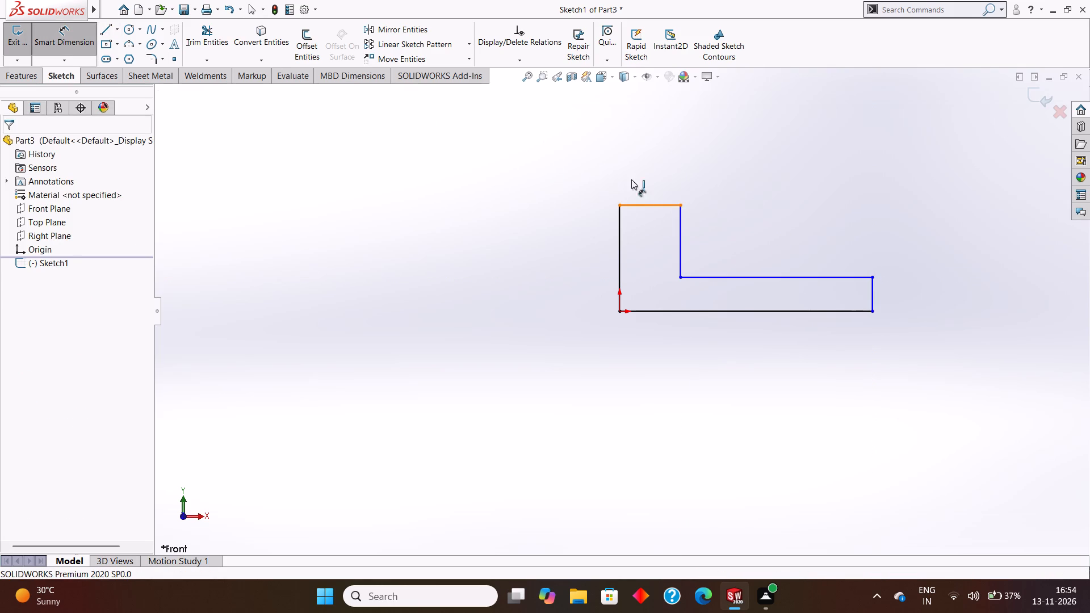
{"action": "left_click", "coordinate": [631, 169]}
{"action": "left_click", "coordinate": [579, 161]}
{"action": "left_click", "coordinate": [579, 153]}
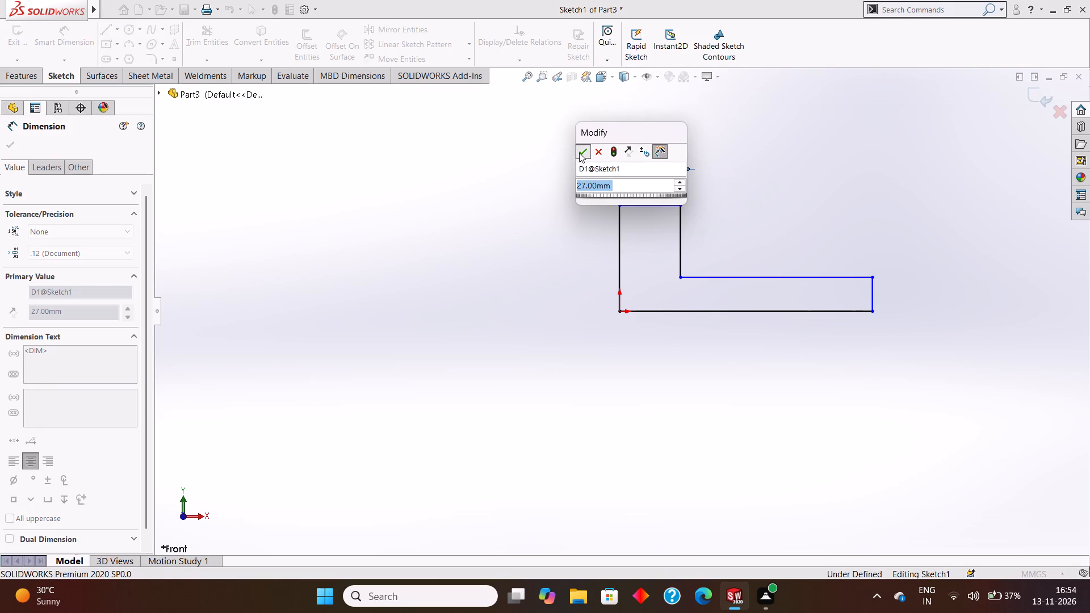
{"action": "left_click", "coordinate": [617, 310]}
{"action": "left_click", "coordinate": [622, 204]}
{"action": "left_click", "coordinate": [567, 217]}
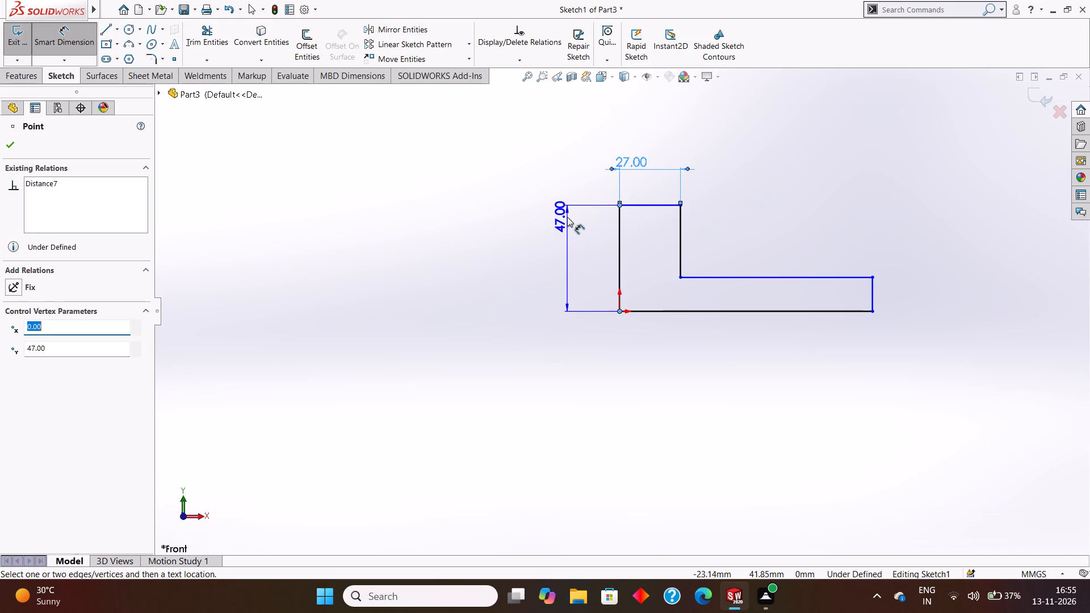
{"action": "left_click", "coordinate": [520, 204]}
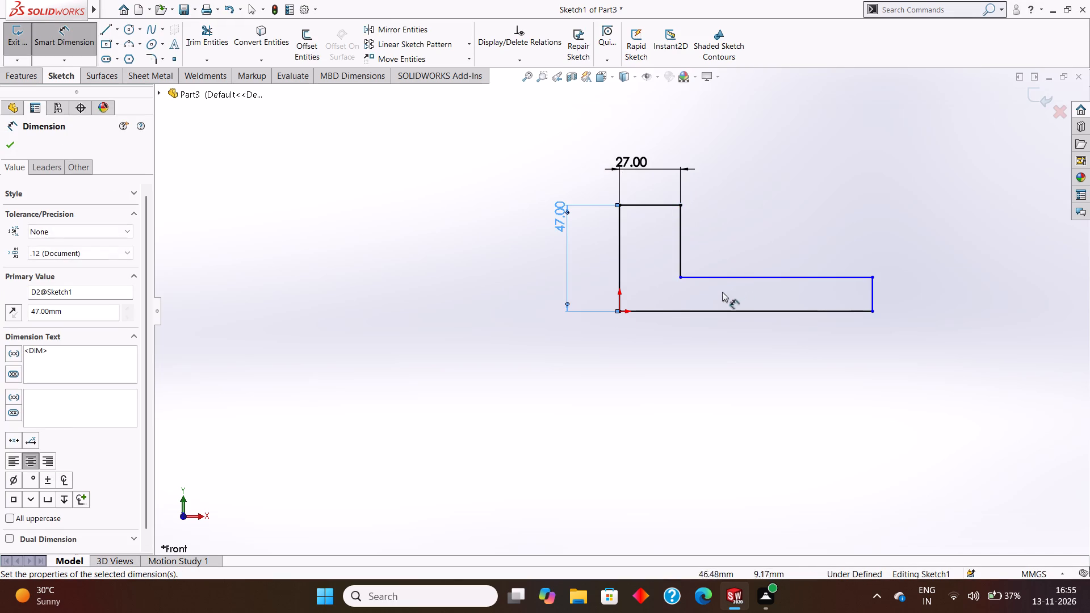
Dimension the profile's overall length and the height of its low end from the origin.
{"action": "left_click", "coordinate": [622, 313]}
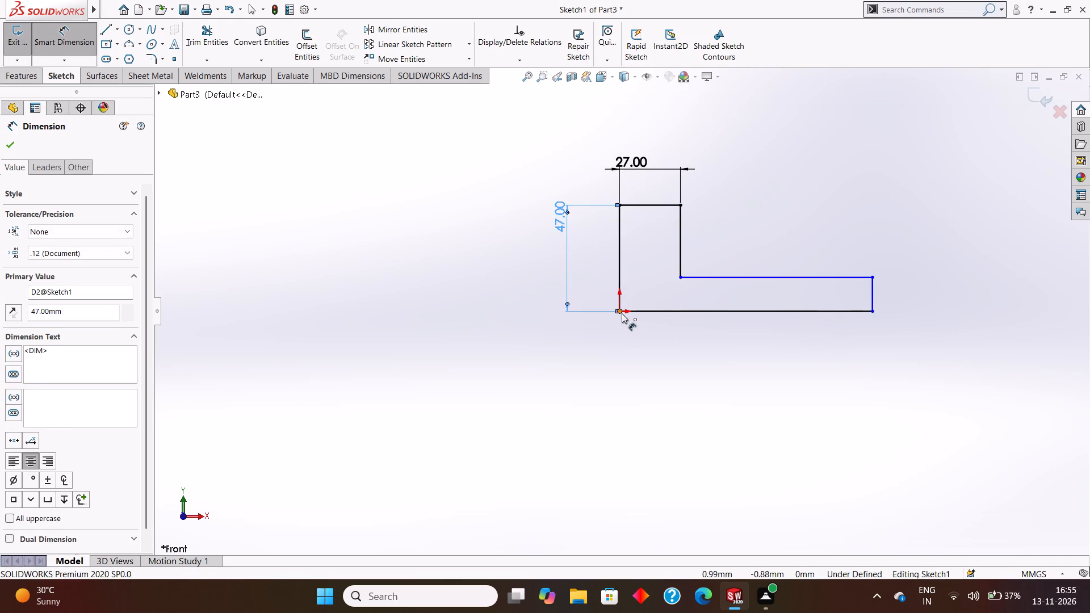
{"action": "left_click", "coordinate": [873, 275]}
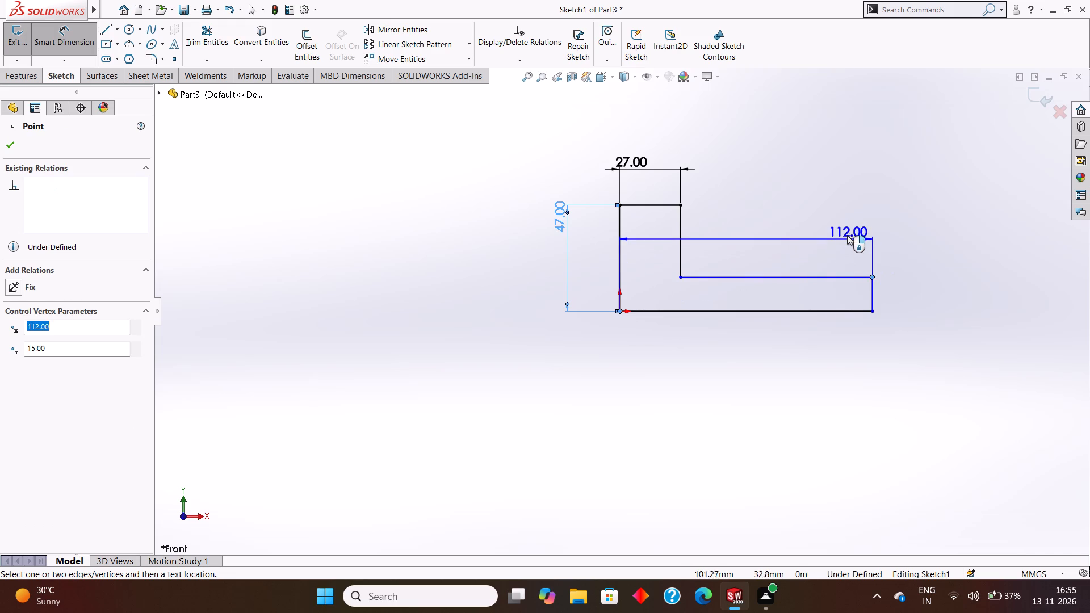
{"action": "left_click", "coordinate": [847, 234]}
{"action": "left_click", "coordinate": [800, 215]}
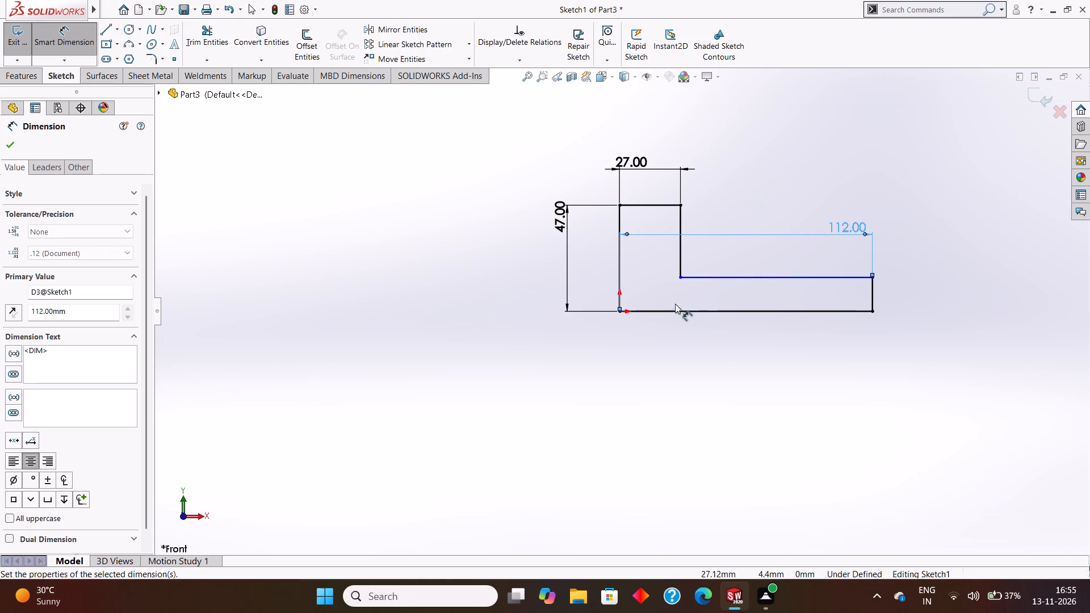
{"action": "left_click", "coordinate": [620, 313]}
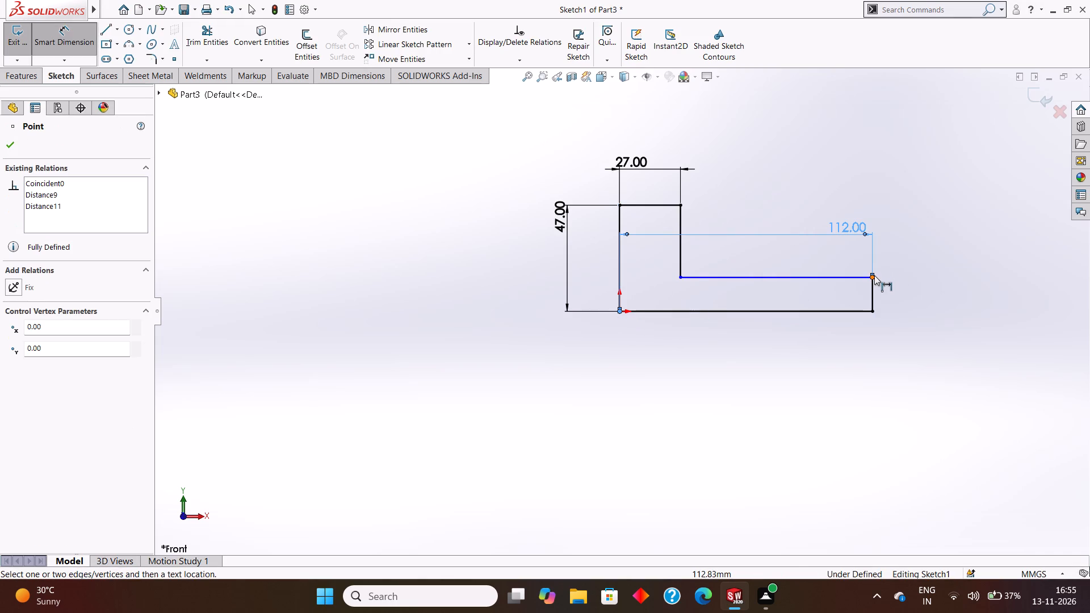
{"action": "left_click", "coordinate": [873, 278]}
{"action": "left_click", "coordinate": [946, 284]}
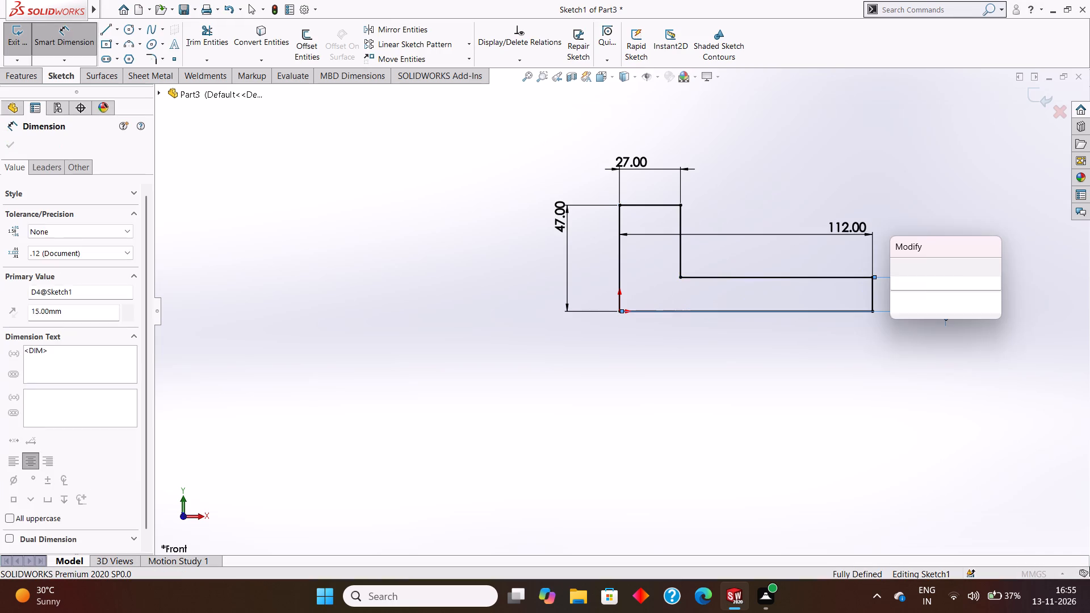
{"action": "left_click", "coordinate": [899, 268]}
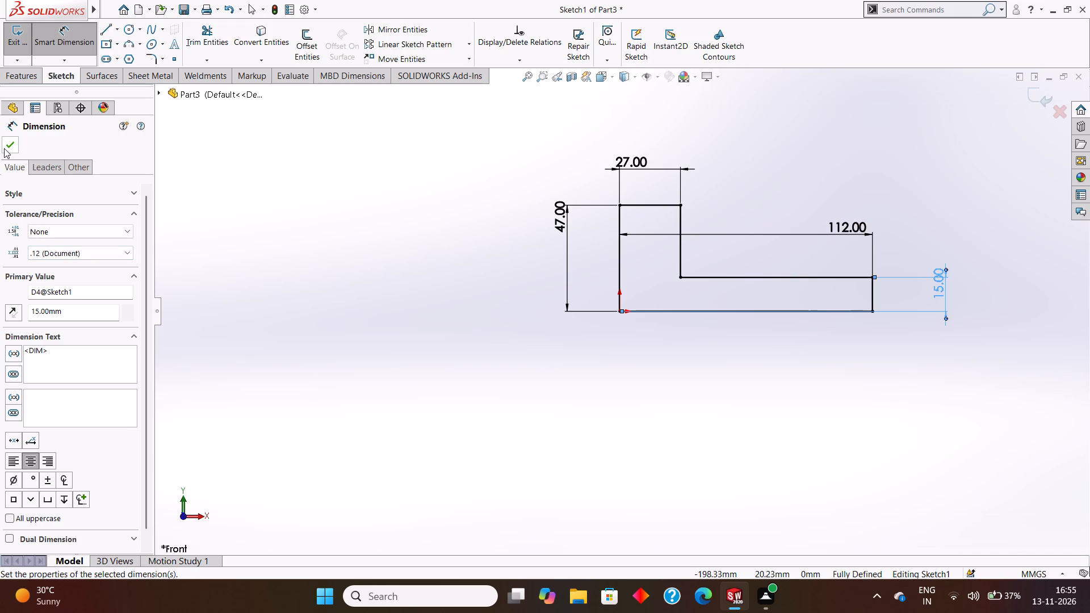
{"action": "left_click", "coordinate": [4, 148]}
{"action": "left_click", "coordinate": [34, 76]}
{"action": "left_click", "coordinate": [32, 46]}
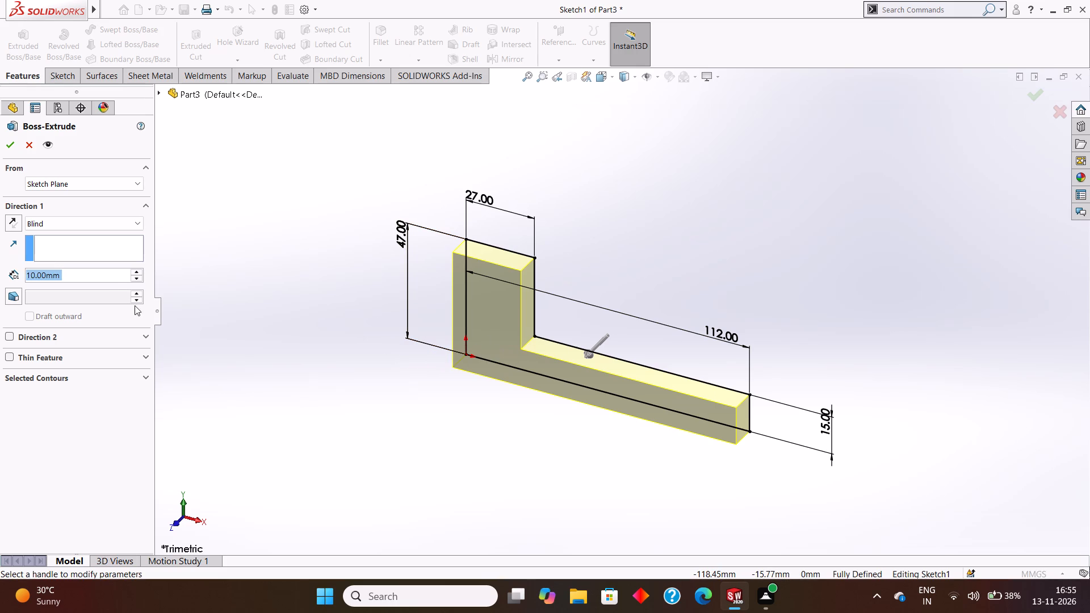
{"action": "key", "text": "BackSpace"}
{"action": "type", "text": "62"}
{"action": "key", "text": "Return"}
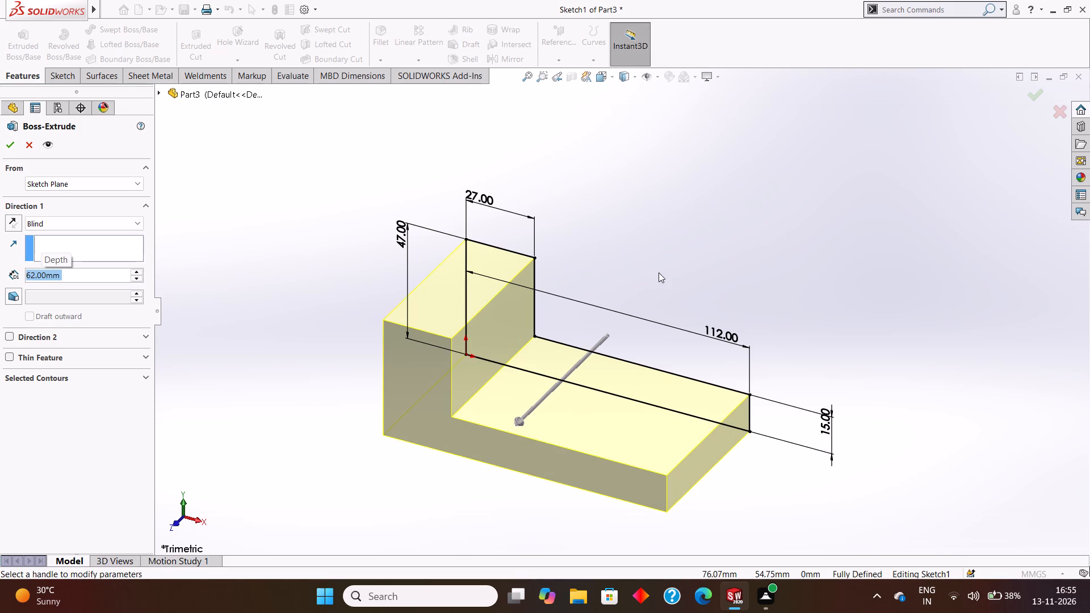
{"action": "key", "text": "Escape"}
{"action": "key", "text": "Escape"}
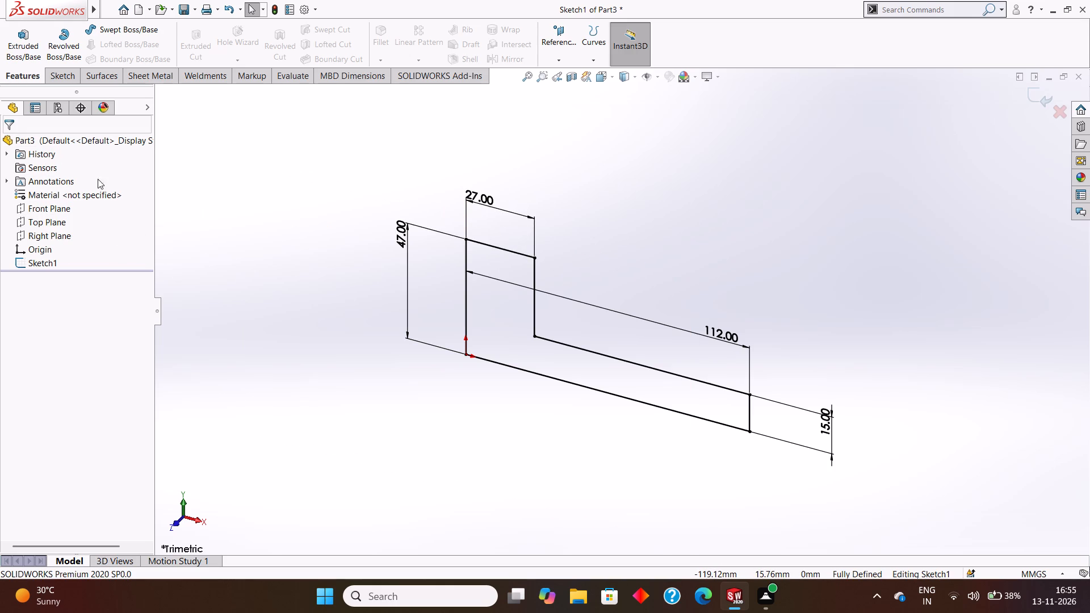
Extrude the L-shaped profile as a blind boss to a depth of 62 mm.
{"action": "left_click", "coordinate": [28, 43]}
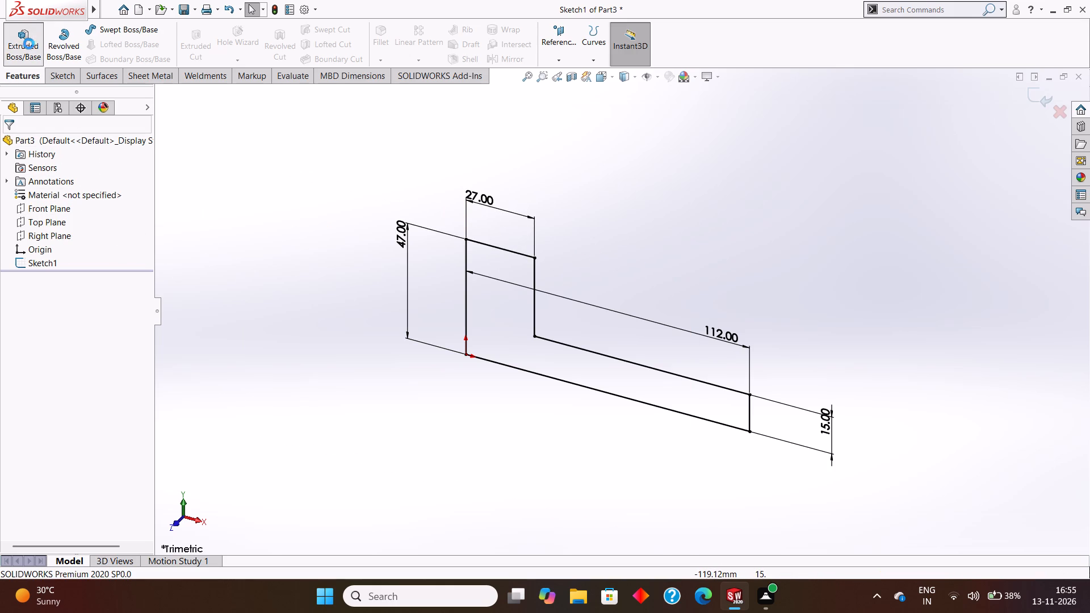
{"action": "key", "text": "BackSpace"}
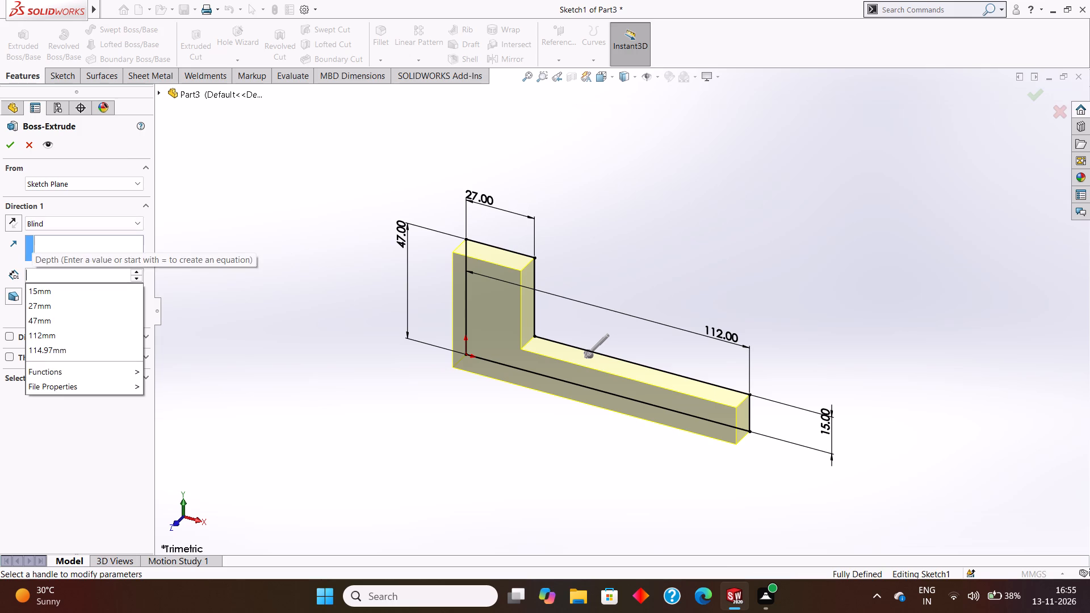
{"action": "type", "text": "62"}
{"action": "key", "text": "Return"}
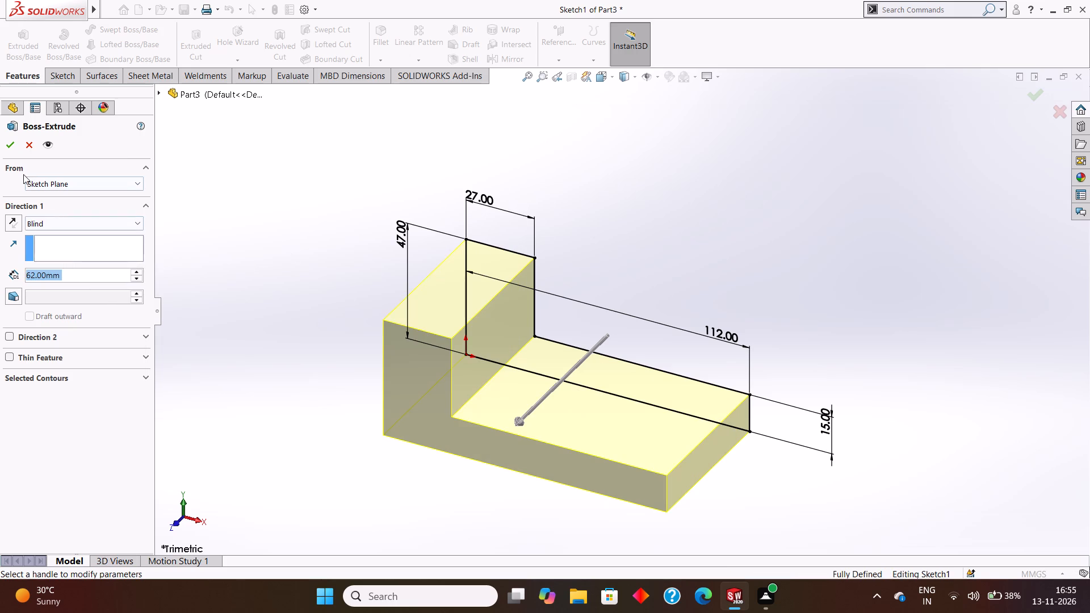
{"action": "left_click", "coordinate": [12, 146]}
{"action": "left_click", "coordinate": [716, 220]}
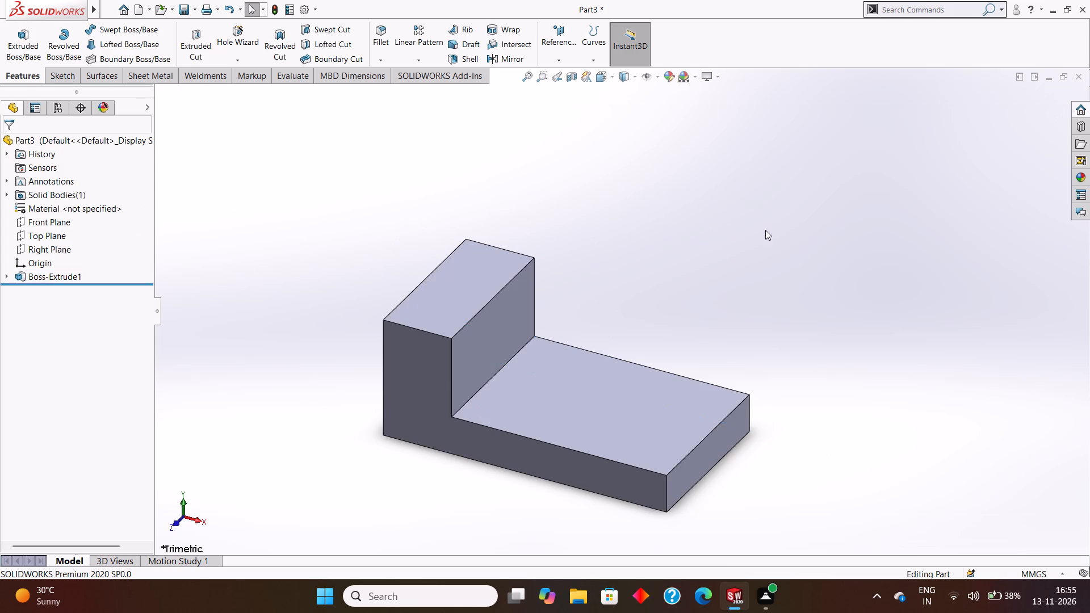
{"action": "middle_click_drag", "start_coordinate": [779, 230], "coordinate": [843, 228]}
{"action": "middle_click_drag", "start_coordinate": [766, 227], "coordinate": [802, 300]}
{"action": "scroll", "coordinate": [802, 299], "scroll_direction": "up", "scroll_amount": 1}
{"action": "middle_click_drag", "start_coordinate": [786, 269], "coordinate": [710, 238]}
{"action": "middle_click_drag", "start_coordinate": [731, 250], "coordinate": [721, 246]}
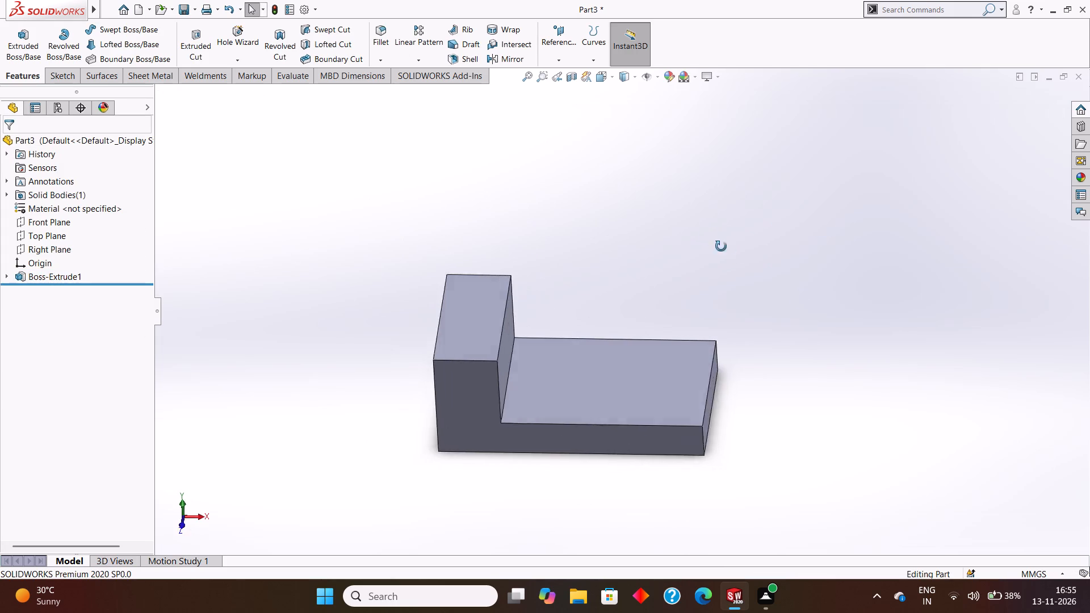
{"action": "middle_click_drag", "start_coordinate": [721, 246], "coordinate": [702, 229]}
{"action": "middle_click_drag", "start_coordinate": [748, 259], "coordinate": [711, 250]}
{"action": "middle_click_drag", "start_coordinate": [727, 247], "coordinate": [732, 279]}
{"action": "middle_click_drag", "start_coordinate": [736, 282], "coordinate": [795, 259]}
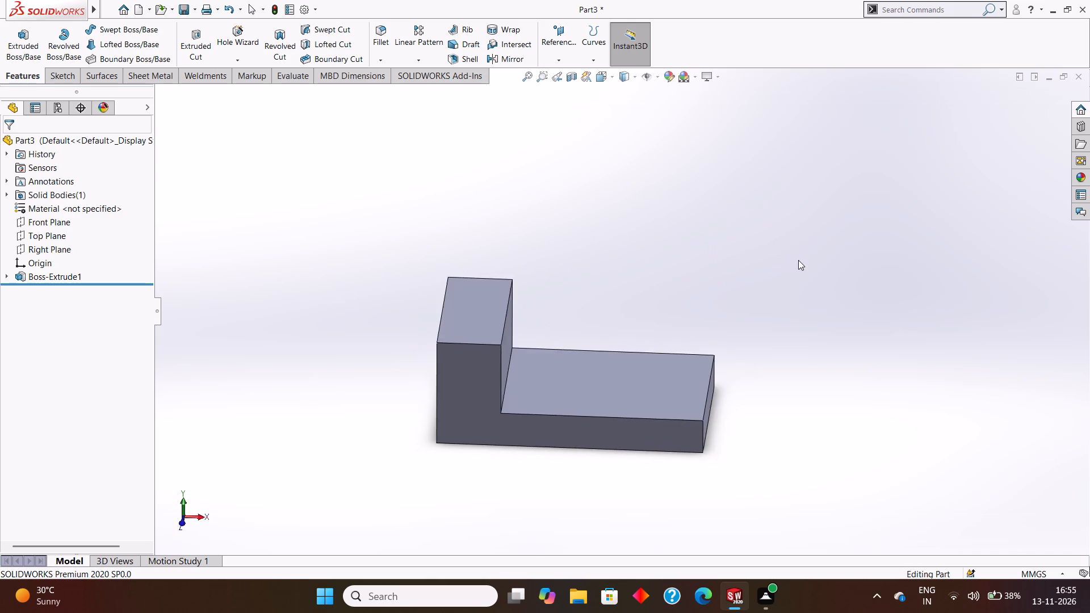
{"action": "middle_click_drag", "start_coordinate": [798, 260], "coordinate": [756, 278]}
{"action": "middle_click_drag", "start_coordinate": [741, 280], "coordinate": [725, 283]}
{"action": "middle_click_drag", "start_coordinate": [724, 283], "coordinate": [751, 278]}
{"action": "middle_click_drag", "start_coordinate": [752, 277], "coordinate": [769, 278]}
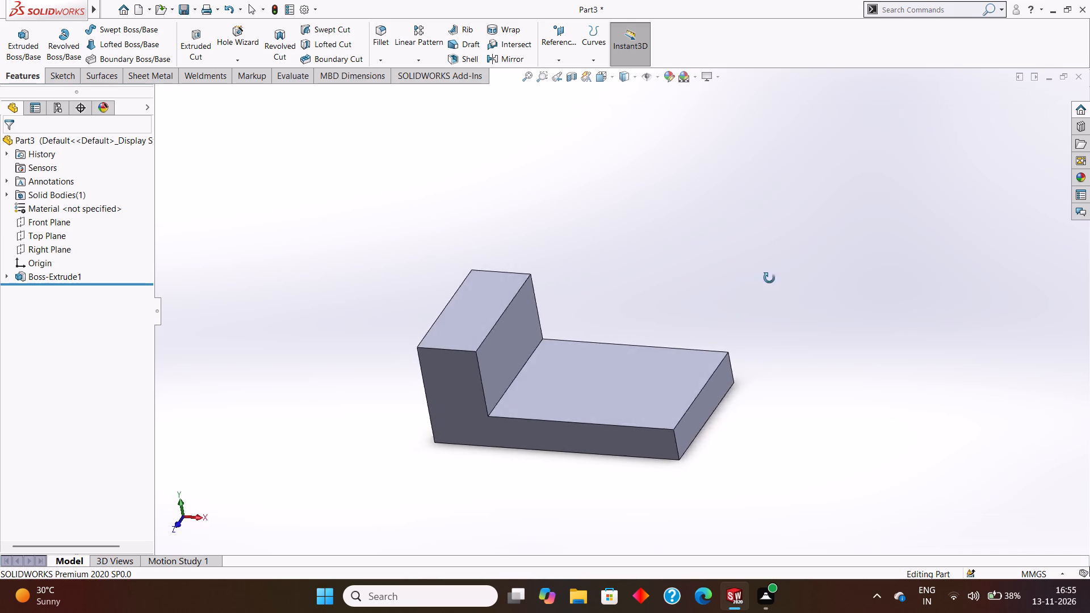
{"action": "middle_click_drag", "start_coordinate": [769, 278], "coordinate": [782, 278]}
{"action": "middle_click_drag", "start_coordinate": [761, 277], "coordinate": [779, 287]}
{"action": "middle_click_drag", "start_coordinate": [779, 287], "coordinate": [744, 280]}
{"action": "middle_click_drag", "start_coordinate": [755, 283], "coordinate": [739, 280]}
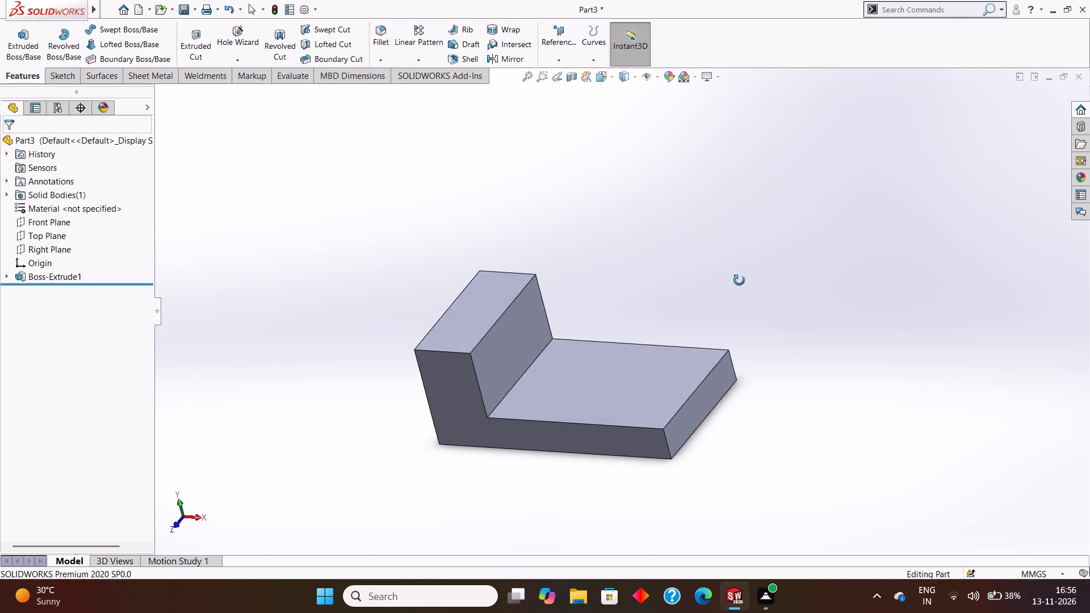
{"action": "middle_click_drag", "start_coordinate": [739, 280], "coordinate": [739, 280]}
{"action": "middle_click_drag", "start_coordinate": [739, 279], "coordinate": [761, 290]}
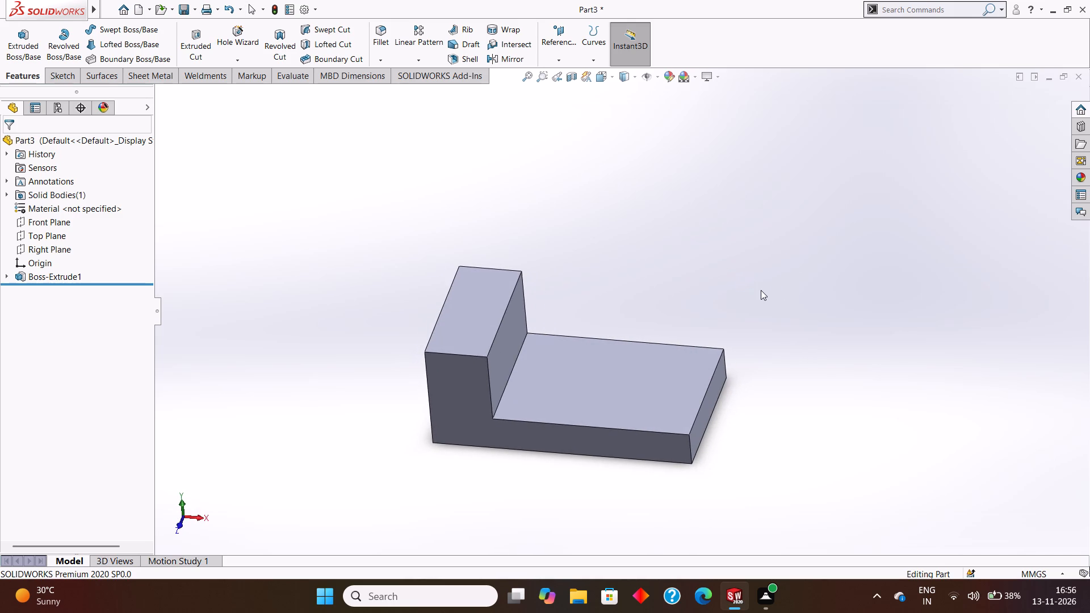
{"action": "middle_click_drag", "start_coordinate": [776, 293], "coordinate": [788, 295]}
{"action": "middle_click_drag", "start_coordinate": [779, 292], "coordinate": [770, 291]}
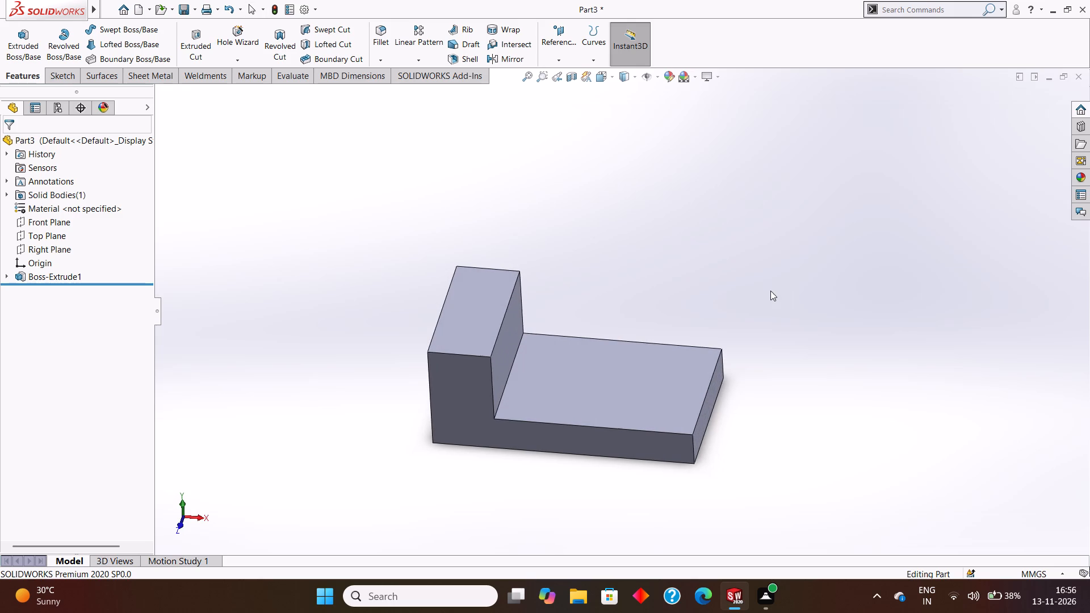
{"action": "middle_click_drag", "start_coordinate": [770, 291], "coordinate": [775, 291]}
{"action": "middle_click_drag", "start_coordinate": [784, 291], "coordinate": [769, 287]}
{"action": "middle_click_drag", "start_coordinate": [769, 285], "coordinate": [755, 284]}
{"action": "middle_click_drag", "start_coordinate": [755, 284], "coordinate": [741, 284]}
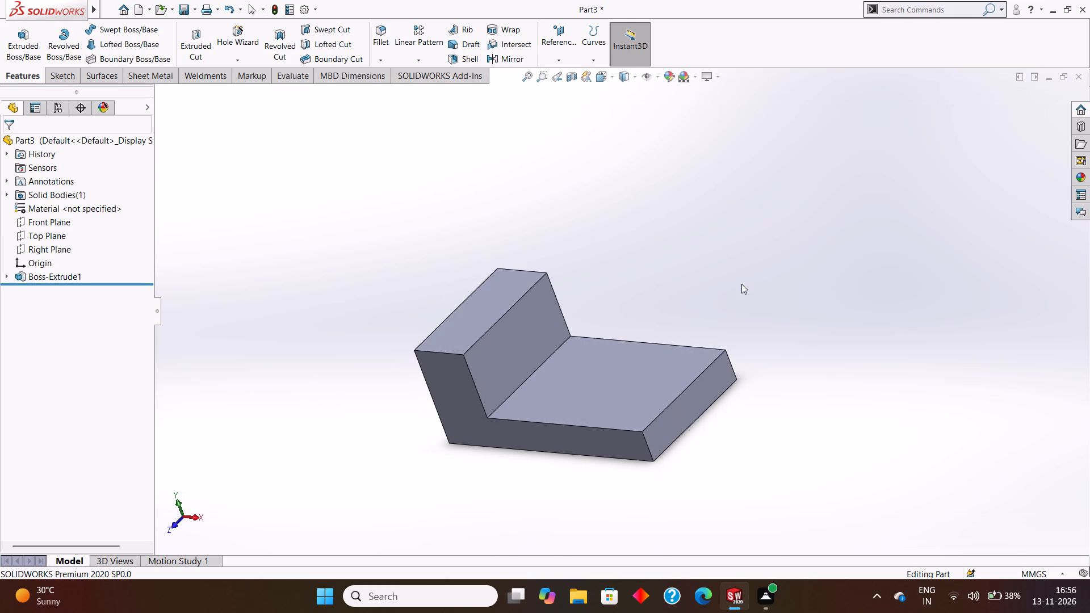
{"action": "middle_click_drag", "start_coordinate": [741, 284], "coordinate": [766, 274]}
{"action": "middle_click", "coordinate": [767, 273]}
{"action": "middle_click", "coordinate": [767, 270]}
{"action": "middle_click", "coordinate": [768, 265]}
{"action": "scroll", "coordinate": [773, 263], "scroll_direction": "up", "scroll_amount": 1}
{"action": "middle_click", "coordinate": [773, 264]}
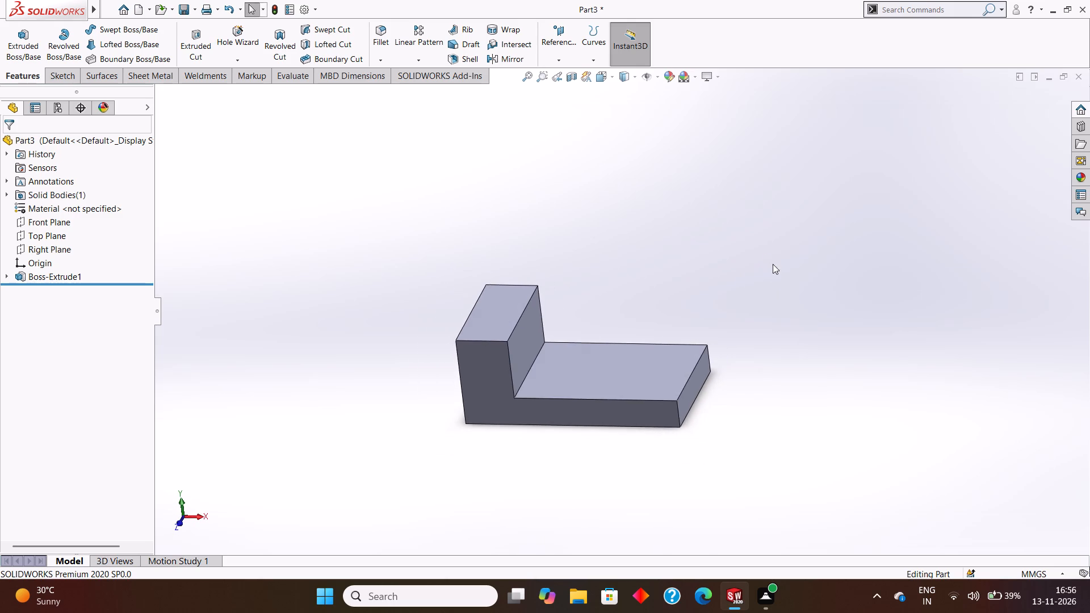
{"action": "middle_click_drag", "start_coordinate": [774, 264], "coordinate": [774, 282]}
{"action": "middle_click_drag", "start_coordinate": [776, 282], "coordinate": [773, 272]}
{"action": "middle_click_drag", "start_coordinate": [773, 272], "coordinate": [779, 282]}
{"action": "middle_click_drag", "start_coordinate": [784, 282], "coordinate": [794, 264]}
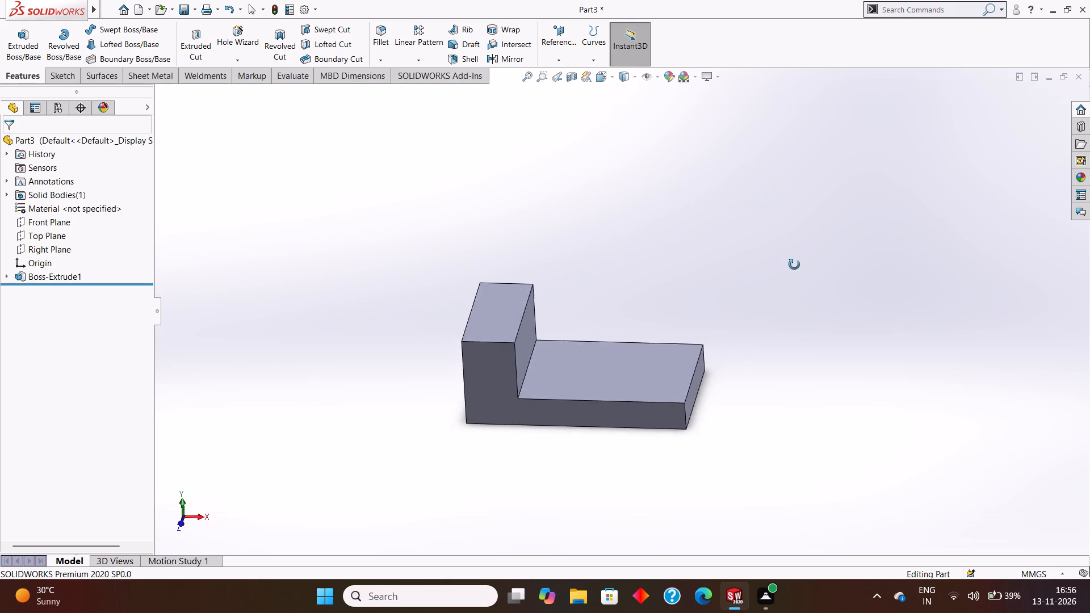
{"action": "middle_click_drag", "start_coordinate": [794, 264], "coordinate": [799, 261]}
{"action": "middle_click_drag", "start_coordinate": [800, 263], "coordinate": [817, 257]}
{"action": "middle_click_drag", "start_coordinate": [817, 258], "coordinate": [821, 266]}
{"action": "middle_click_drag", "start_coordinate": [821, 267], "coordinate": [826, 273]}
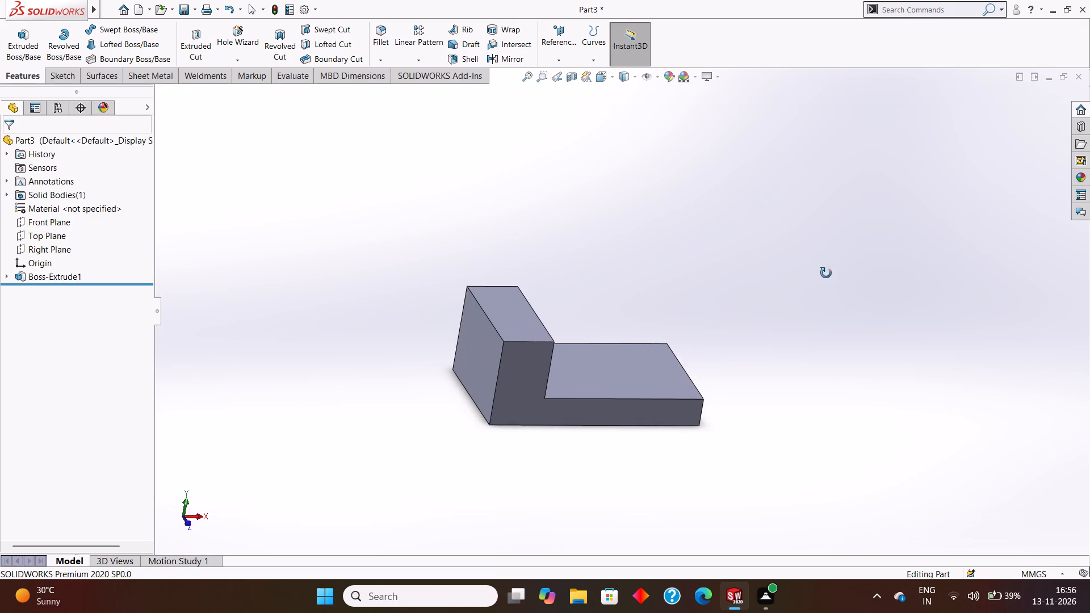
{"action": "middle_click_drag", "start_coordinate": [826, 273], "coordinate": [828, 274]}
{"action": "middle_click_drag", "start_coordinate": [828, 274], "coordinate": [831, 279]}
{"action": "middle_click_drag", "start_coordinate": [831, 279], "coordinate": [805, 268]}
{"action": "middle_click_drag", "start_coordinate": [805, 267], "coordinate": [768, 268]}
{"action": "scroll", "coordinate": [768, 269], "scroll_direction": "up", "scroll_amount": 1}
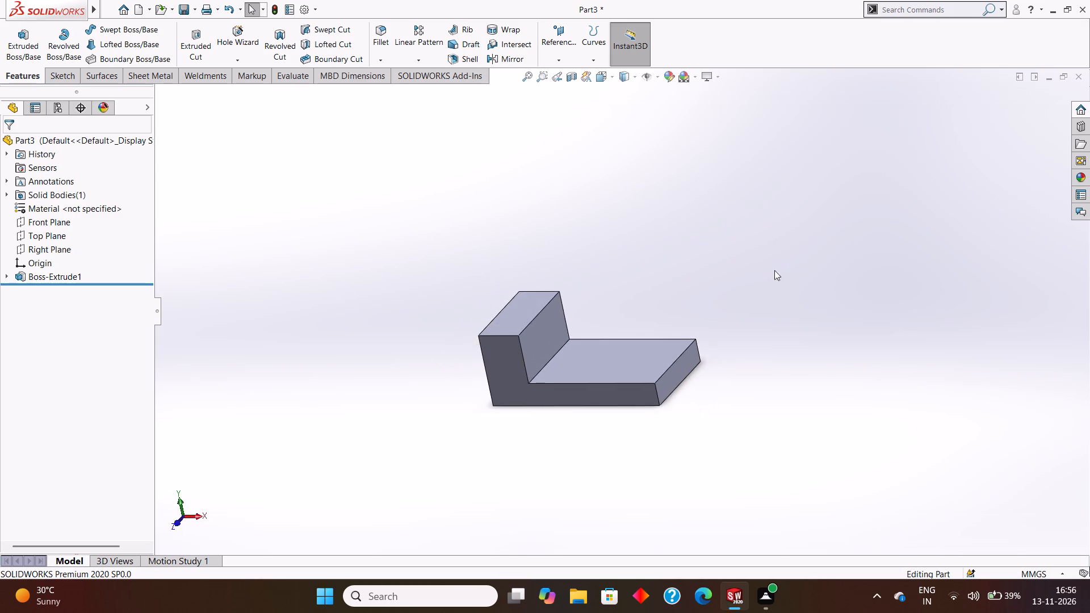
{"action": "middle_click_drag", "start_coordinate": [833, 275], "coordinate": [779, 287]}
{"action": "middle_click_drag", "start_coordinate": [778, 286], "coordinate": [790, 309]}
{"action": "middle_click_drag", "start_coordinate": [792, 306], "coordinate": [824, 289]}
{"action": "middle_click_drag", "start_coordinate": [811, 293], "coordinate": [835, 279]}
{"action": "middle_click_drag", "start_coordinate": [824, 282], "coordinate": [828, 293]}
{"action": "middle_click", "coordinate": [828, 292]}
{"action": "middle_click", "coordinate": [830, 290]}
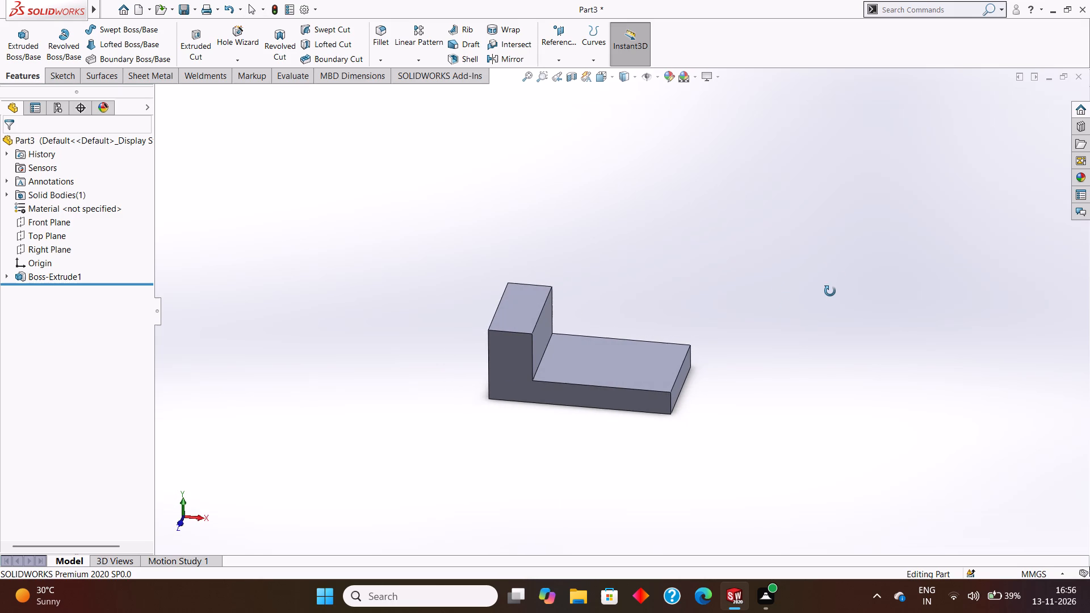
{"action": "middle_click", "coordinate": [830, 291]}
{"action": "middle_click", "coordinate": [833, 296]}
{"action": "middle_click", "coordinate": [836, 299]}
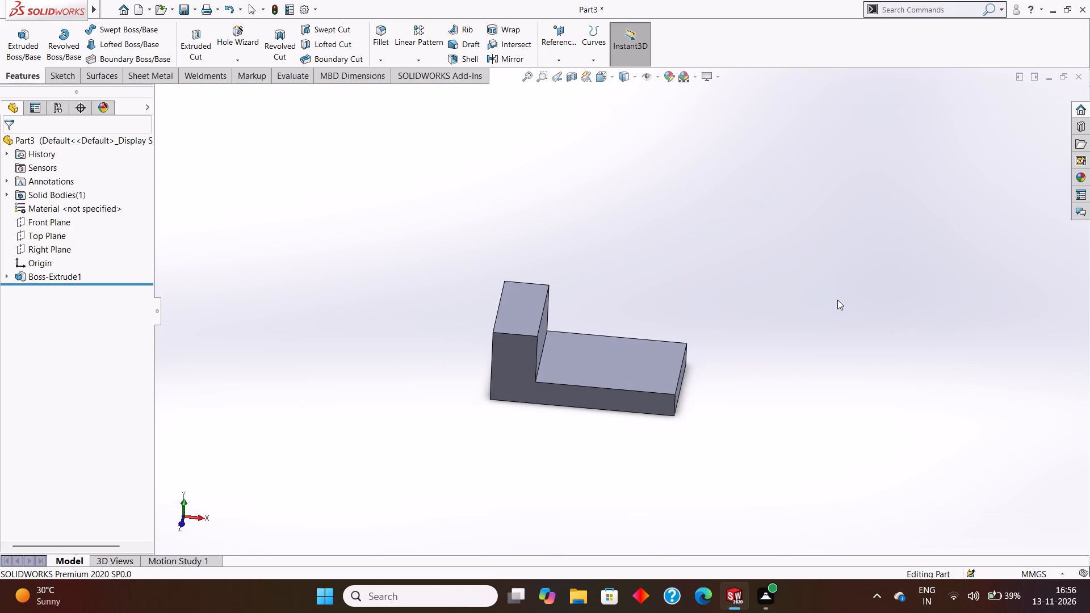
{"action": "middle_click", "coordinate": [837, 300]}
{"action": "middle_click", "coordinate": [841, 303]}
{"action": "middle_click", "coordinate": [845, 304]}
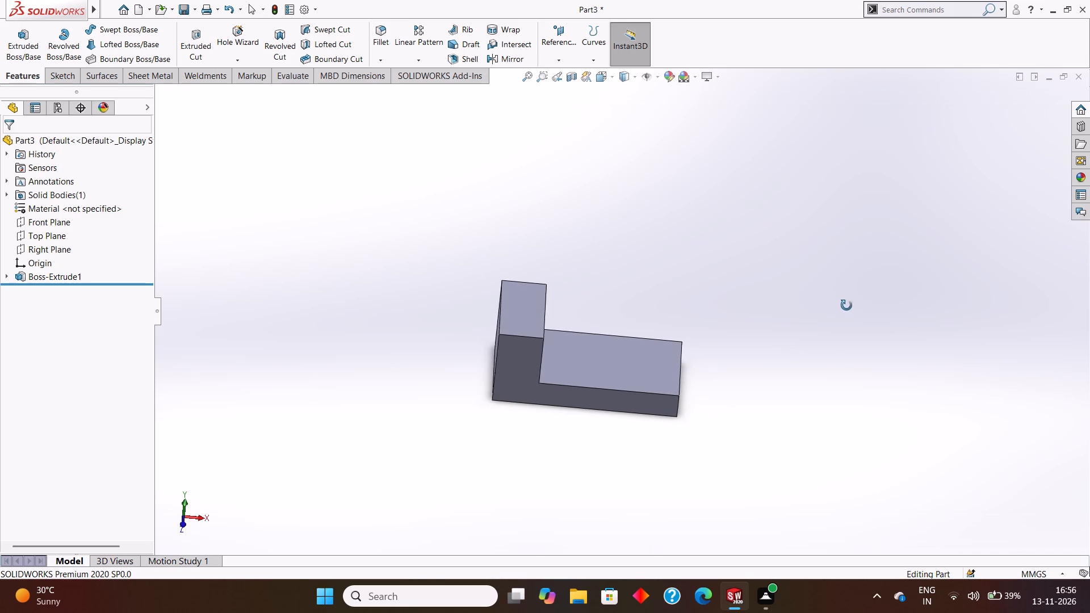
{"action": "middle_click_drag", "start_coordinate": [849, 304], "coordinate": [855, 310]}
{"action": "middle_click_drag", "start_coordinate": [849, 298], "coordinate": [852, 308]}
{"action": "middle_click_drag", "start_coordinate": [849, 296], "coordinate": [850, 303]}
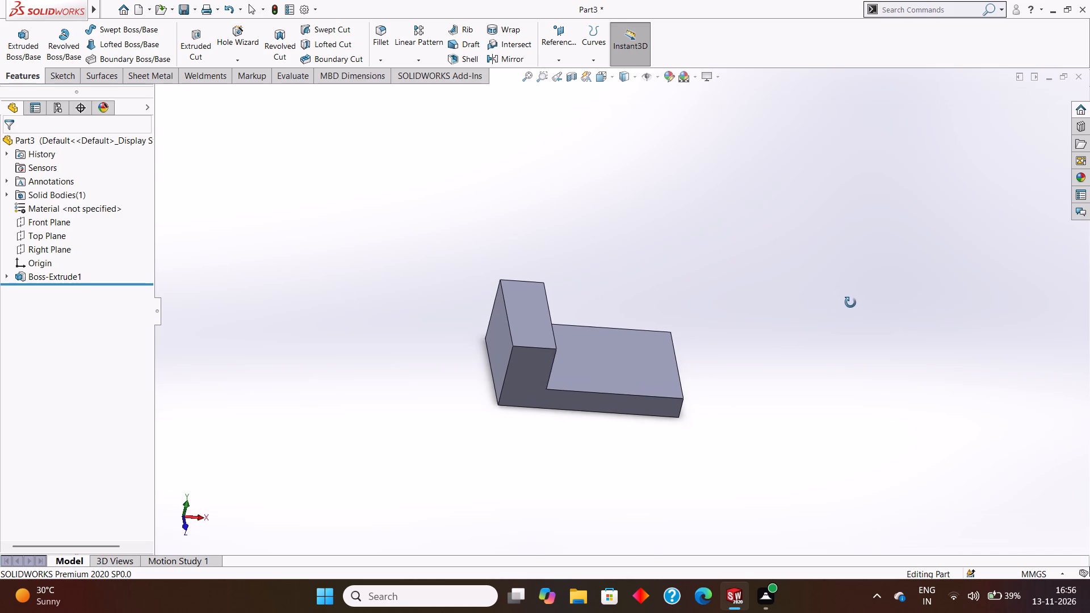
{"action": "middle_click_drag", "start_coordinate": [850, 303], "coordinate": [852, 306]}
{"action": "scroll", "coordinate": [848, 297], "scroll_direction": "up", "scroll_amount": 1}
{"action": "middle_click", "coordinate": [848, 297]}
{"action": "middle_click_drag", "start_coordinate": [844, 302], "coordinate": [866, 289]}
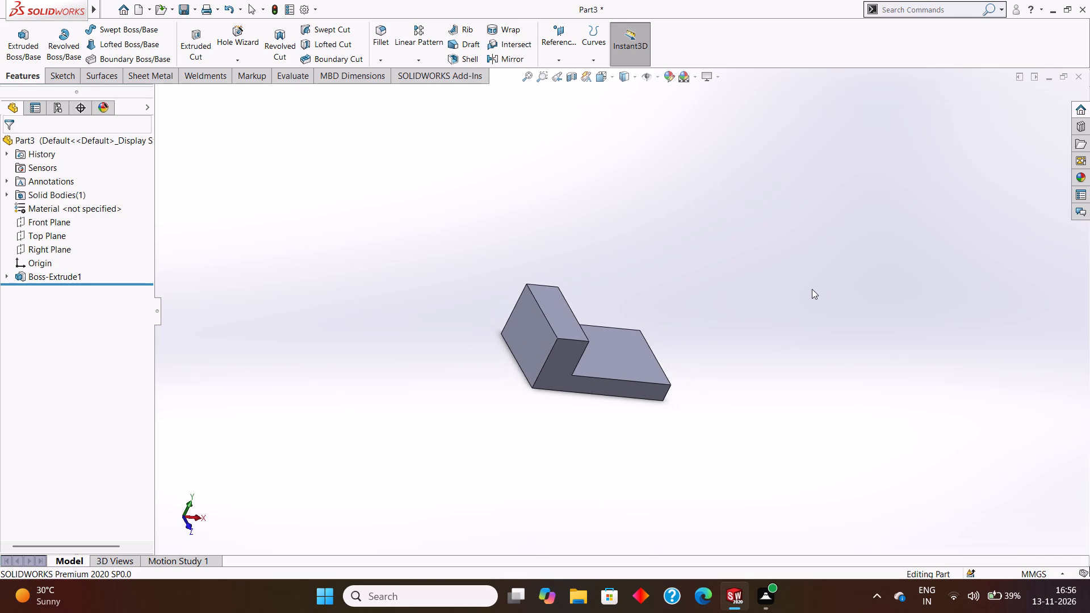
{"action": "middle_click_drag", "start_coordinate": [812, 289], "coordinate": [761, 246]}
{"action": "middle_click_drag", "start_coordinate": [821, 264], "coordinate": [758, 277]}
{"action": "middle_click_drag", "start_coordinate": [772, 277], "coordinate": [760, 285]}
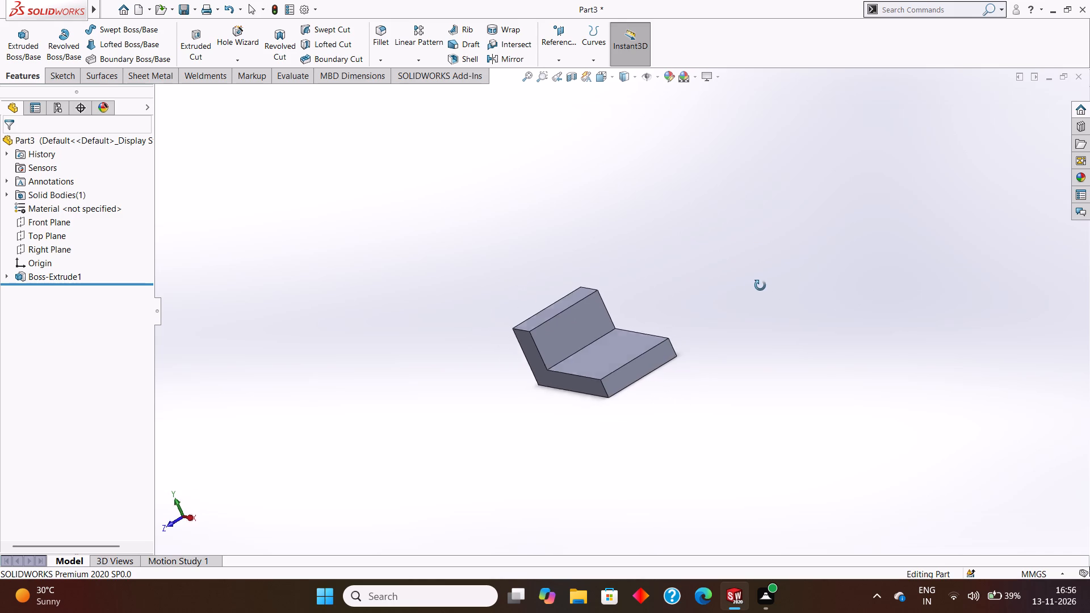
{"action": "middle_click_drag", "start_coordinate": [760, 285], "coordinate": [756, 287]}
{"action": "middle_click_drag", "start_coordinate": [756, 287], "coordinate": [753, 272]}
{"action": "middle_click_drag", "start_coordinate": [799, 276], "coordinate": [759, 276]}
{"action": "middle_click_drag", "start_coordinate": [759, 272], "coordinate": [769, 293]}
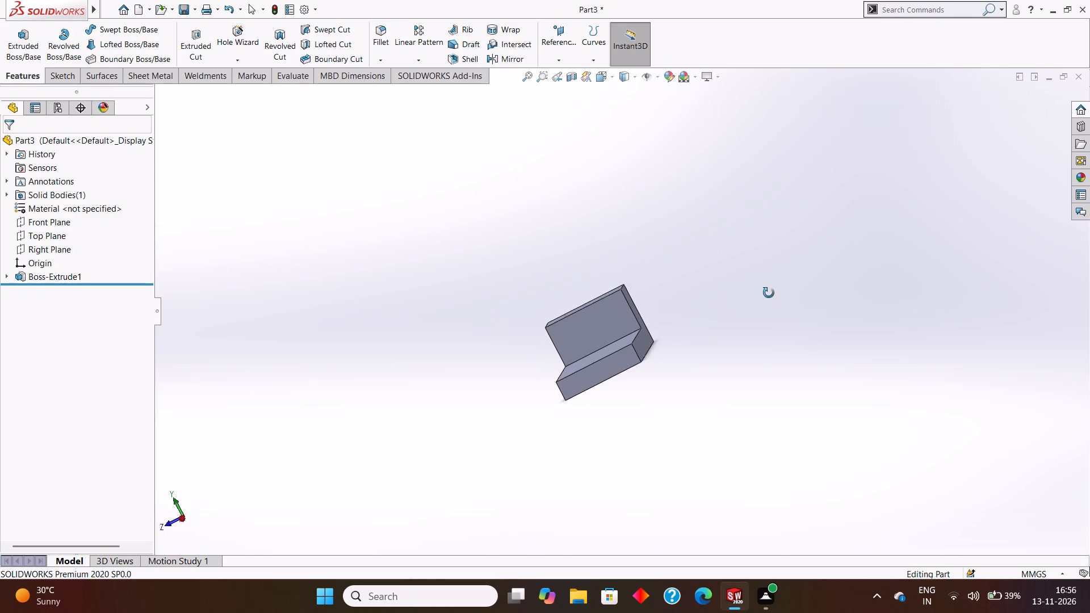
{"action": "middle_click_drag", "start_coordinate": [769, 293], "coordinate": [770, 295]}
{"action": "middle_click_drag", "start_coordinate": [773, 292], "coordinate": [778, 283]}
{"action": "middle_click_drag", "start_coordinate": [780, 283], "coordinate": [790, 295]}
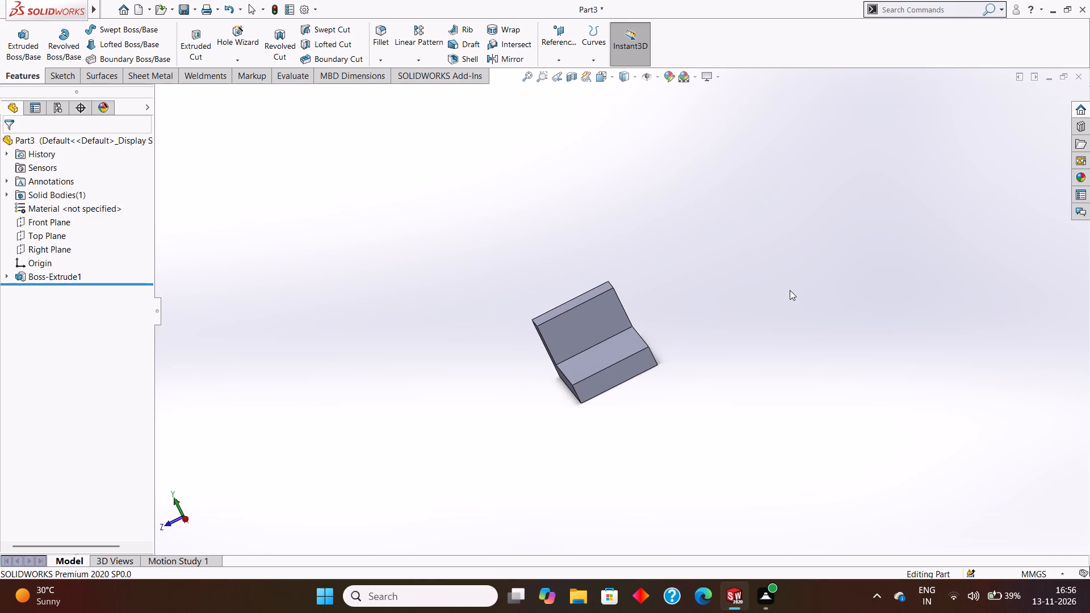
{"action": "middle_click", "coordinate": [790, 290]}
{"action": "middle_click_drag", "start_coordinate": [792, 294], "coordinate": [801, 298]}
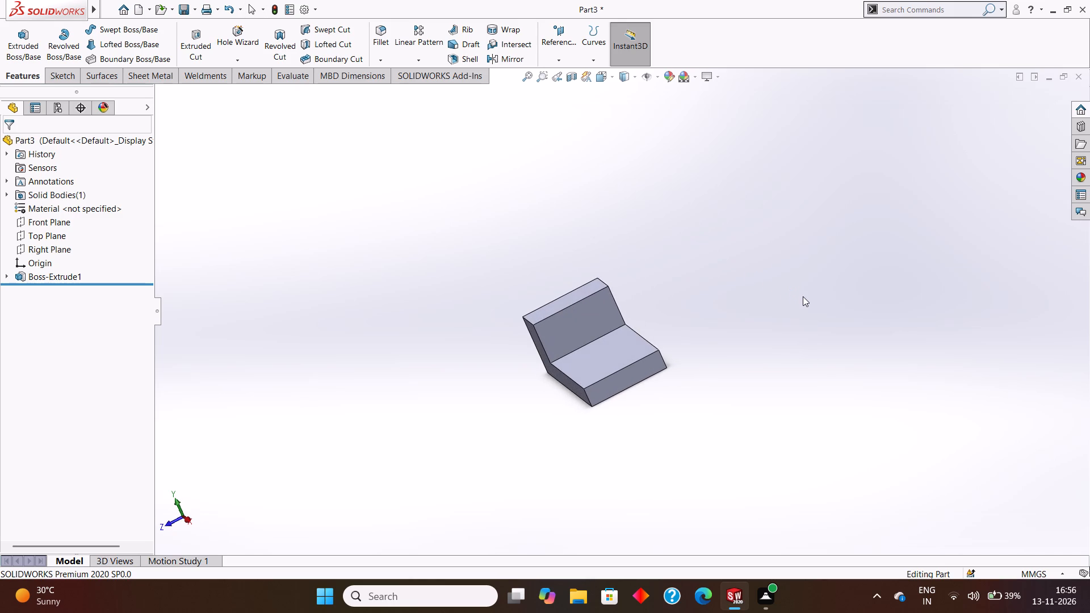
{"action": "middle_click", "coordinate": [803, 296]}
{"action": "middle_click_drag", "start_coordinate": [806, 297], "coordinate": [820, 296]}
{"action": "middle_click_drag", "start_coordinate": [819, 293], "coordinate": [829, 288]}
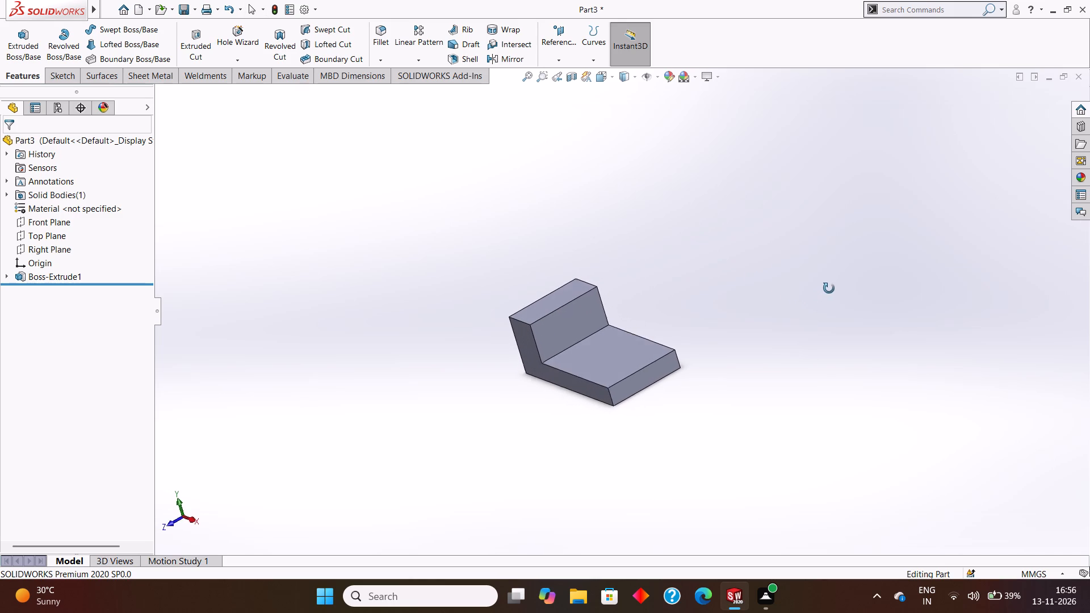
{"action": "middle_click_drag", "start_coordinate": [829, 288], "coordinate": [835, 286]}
Start a new sketch on the tall outer back face of the L-shaped bracket's upright leg.
{"action": "middle_click_drag", "start_coordinate": [772, 299], "coordinate": [858, 287]}
{"action": "middle_click_drag", "start_coordinate": [752, 302], "coordinate": [832, 290]}
{"action": "middle_click_drag", "start_coordinate": [739, 289], "coordinate": [741, 289]}
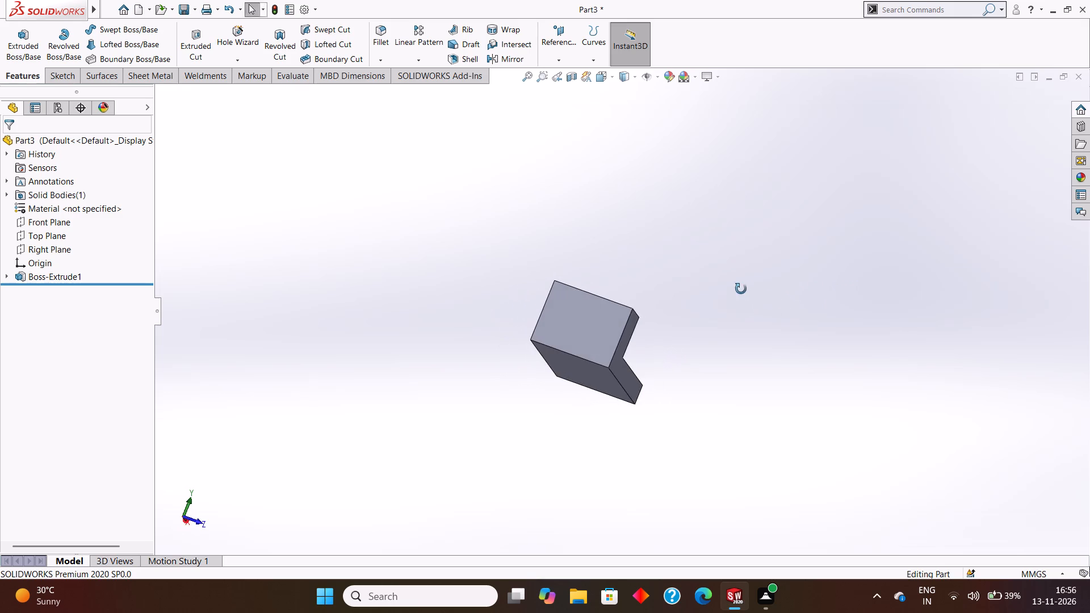
{"action": "middle_click_drag", "start_coordinate": [741, 289], "coordinate": [817, 288]}
{"action": "middle_click_drag", "start_coordinate": [760, 285], "coordinate": [724, 299]}
{"action": "middle_click_drag", "start_coordinate": [732, 287], "coordinate": [714, 255]}
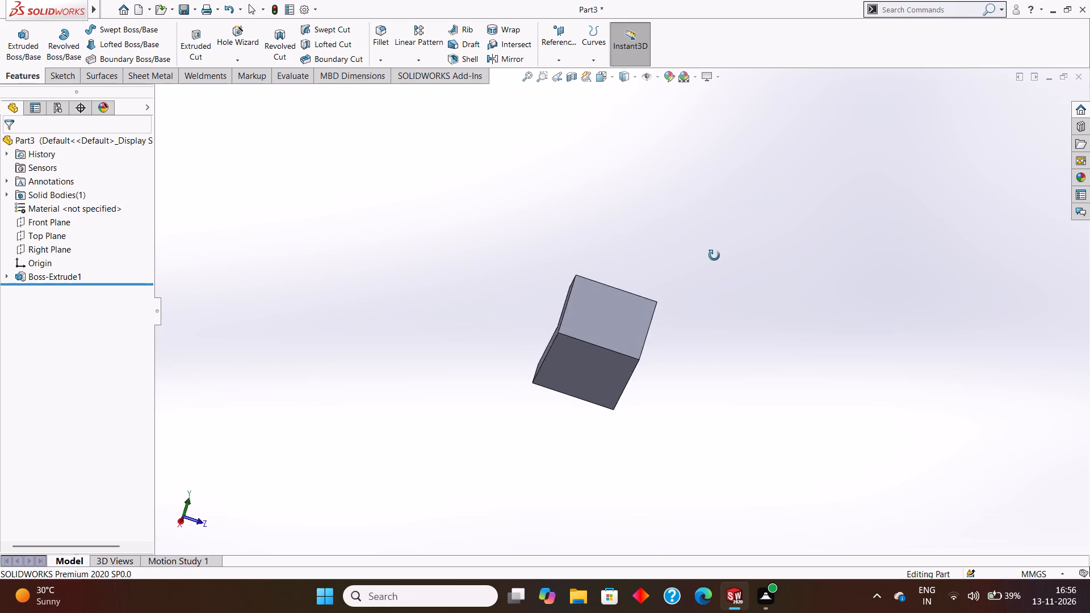
{"action": "middle_click_drag", "start_coordinate": [714, 255], "coordinate": [735, 299]}
{"action": "middle_click_drag", "start_coordinate": [734, 298], "coordinate": [732, 320]}
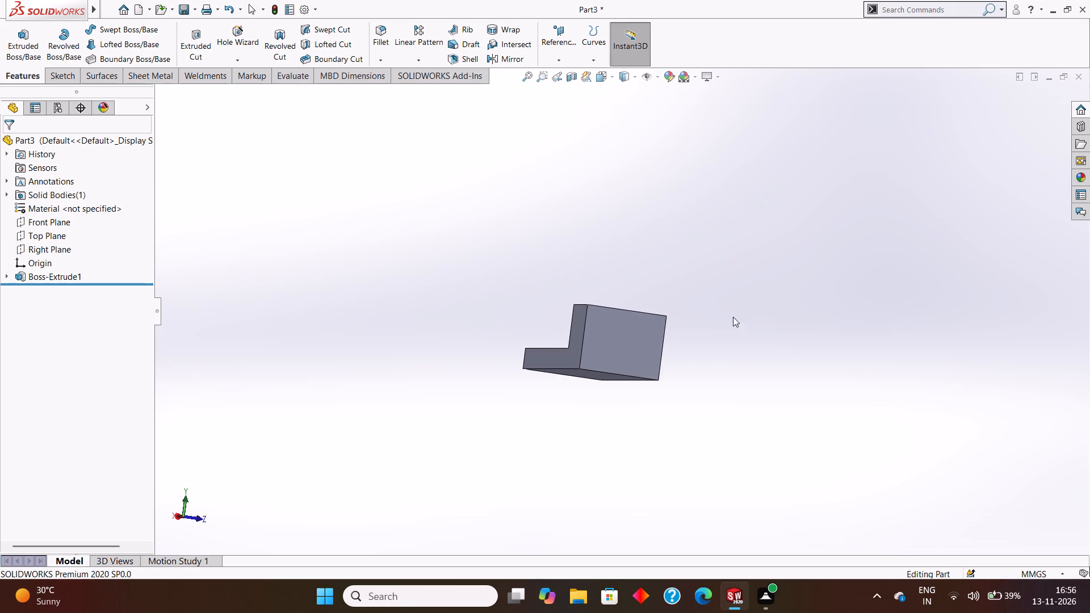
{"action": "middle_click_drag", "start_coordinate": [731, 301], "coordinate": [698, 297]}
{"action": "middle_click_drag", "start_coordinate": [695, 295], "coordinate": [708, 306]}
{"action": "left_click", "coordinate": [594, 332]}
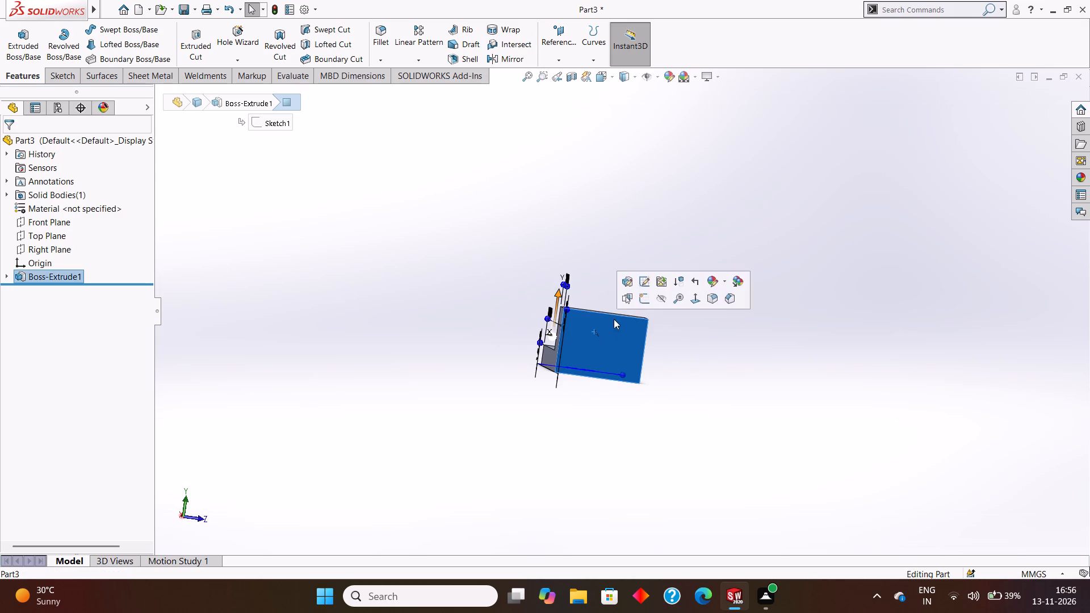
{"action": "left_click", "coordinate": [644, 303]}
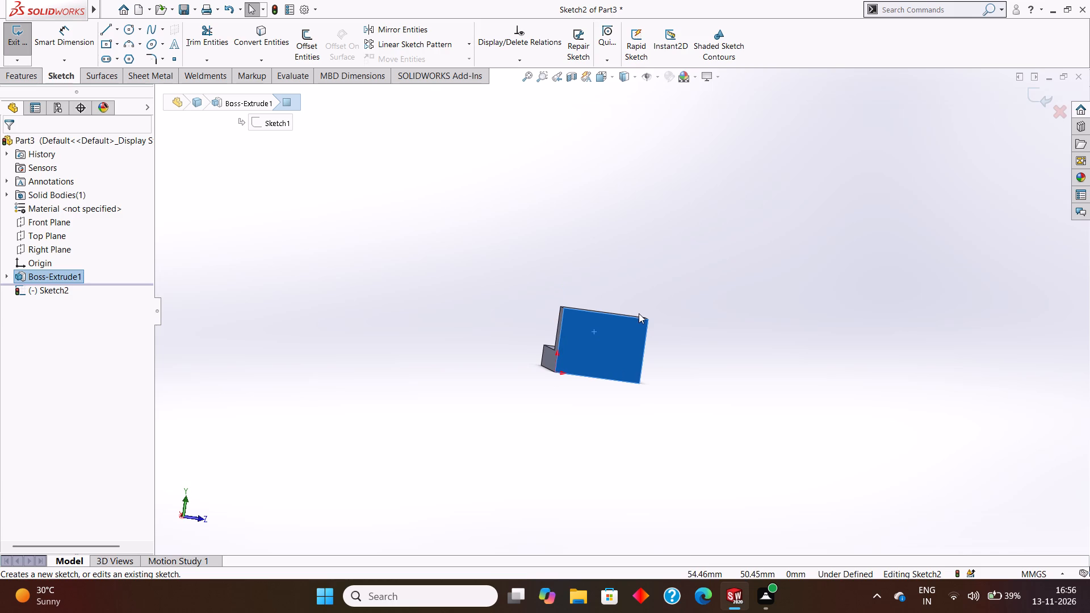
{"action": "key", "text": "ctrl+8"}
{"action": "key", "text": "Escape"}
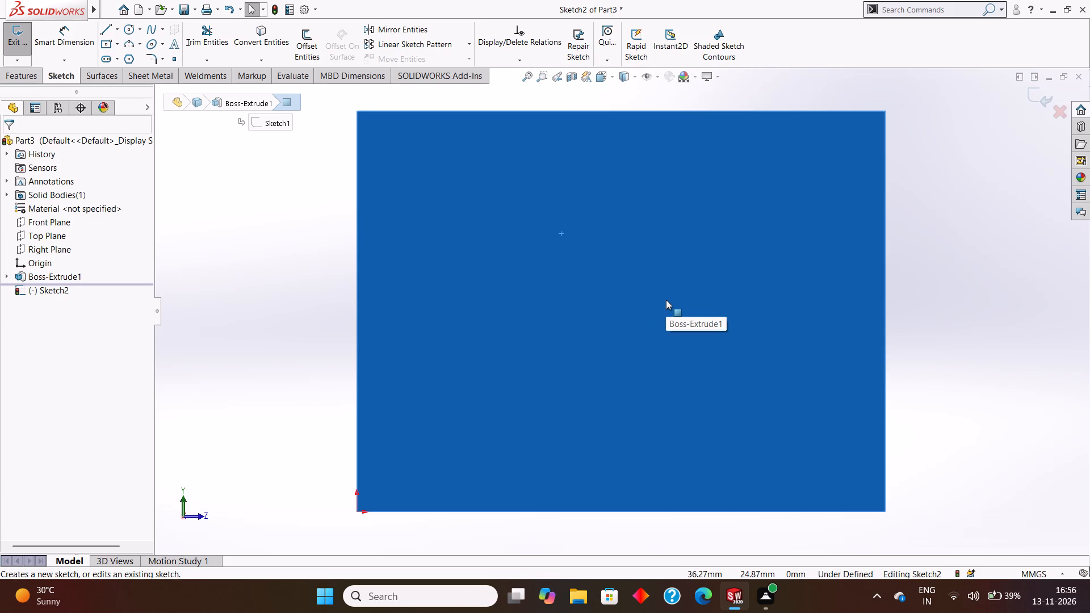
{"action": "key", "text": "Escape"}
{"action": "key", "text": "Escape"}
{"action": "scroll", "coordinate": [685, 282], "scroll_direction": "up", "scroll_amount": 3}
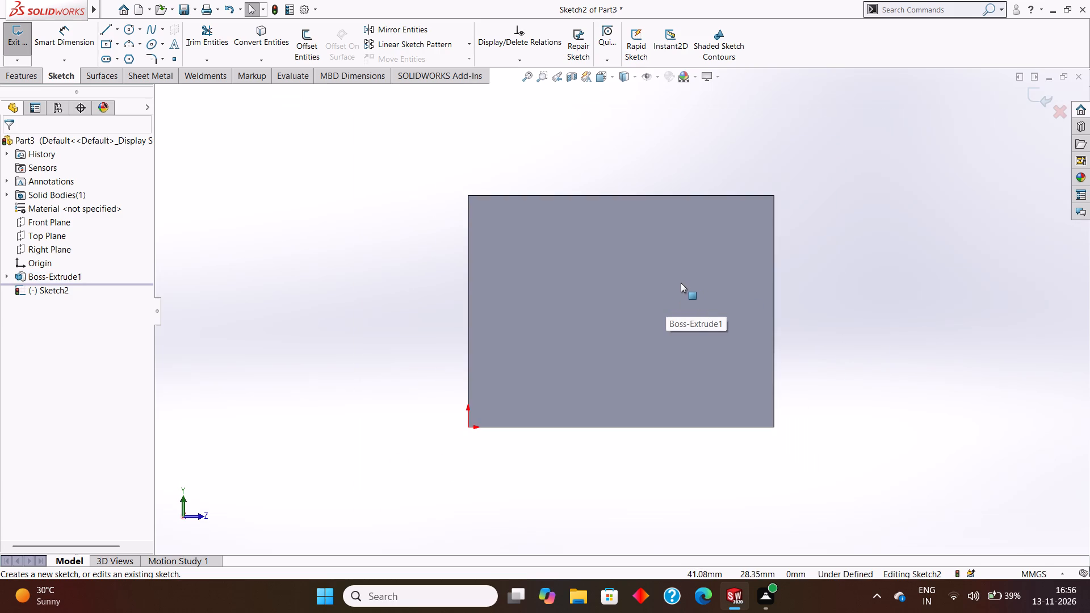
{"action": "scroll", "coordinate": [702, 288], "scroll_direction": "up", "scroll_amount": 1}
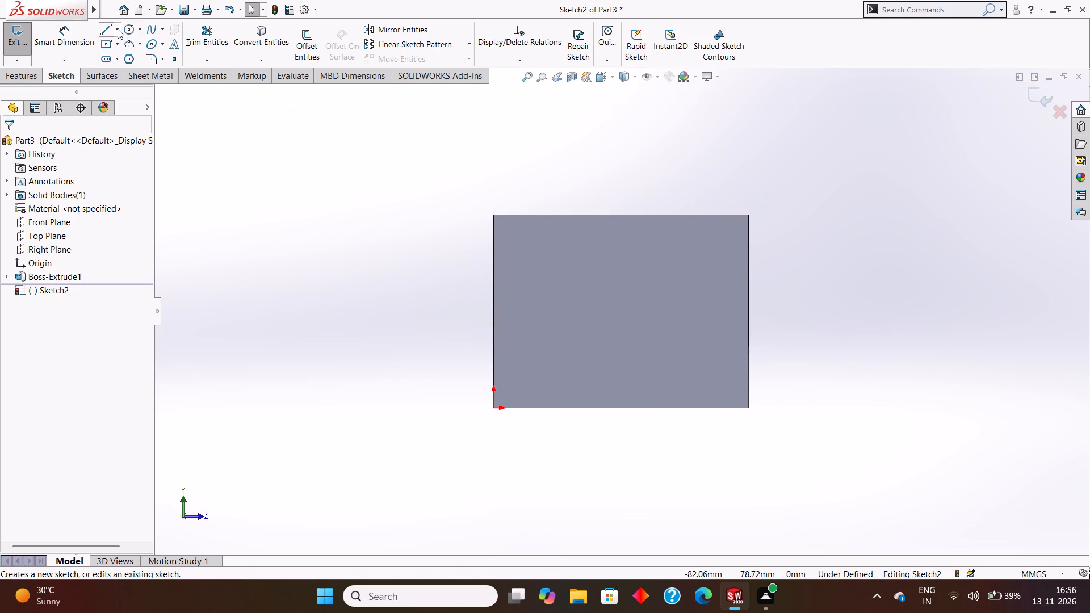
Draw a horizontal construction centerline of length 27/2 mm from the midpoint of the face's top edge toward the origin side.
{"action": "left_click", "coordinate": [118, 29]}
{"action": "left_click", "coordinate": [131, 61]}
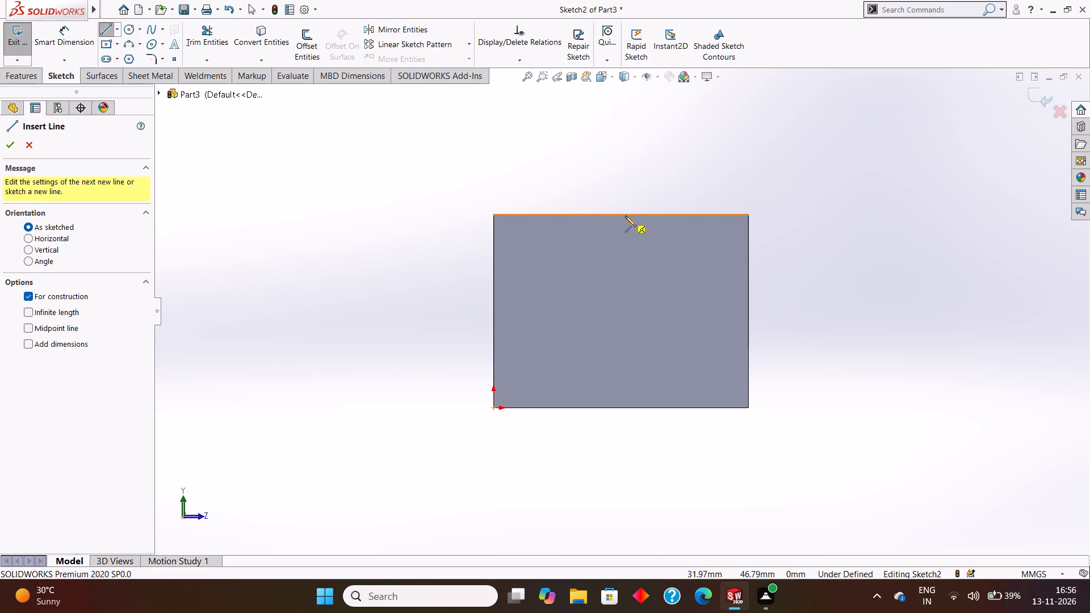
{"action": "left_click", "coordinate": [621, 213]}
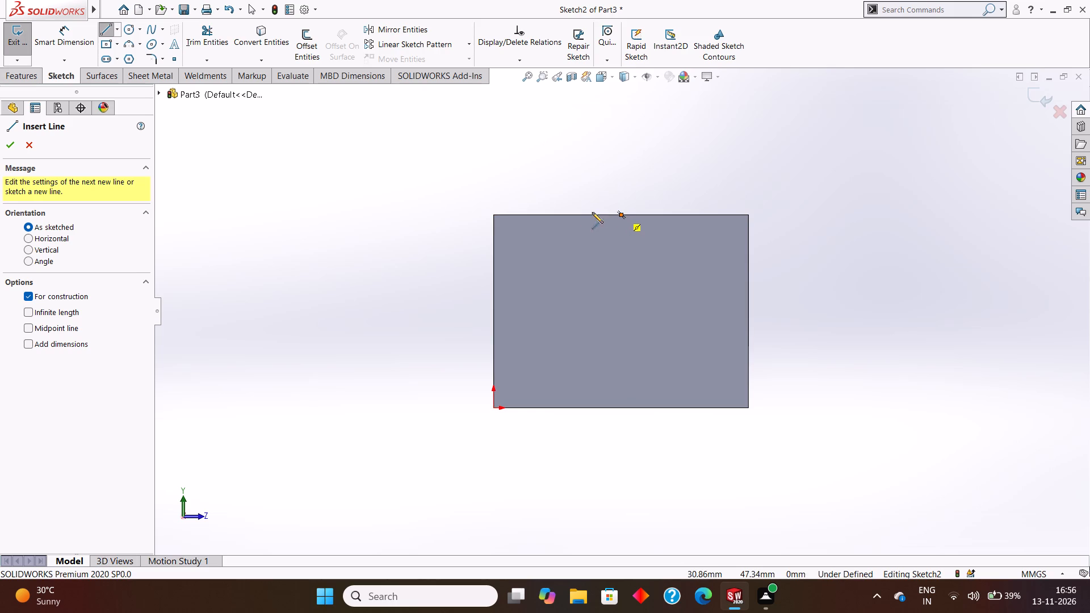
{"action": "type", "text": "247"}
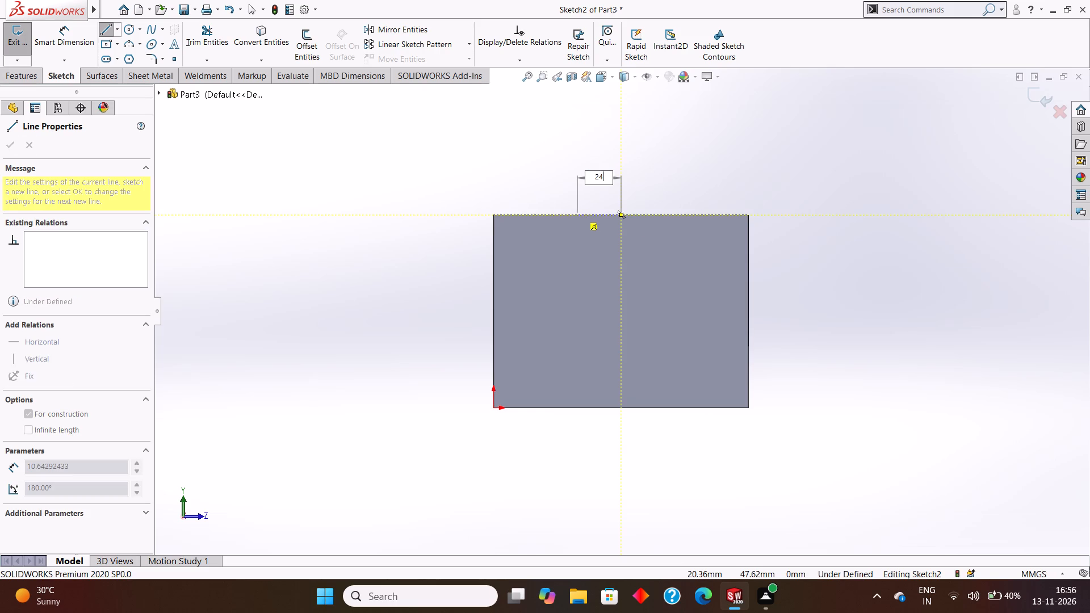
{"action": "key", "text": "BackSpace"}
{"action": "key", "text": "BackSpace"}
{"action": "type", "text": "7/2"}
{"action": "key", "text": "Return"}
{"action": "key", "text": "Escape"}
{"action": "key", "text": "Escape"}
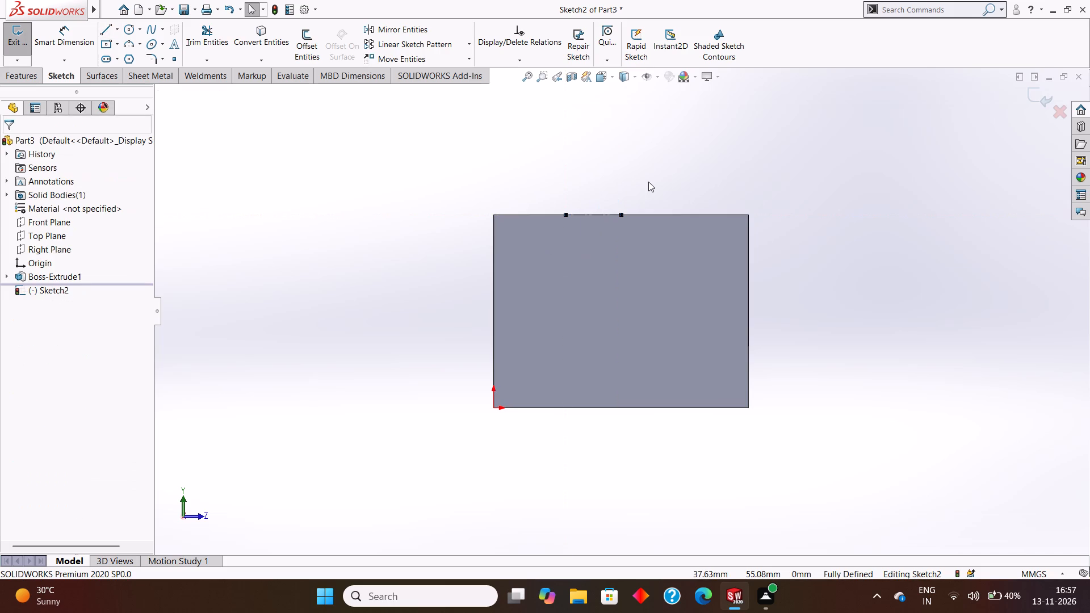
Draw a second horizontal construction centerline of length 27/2 mm from the top edge's midpoint, extending away from the origin side.
{"action": "key", "text": "Return"}
{"action": "left_click", "coordinate": [621, 213]}
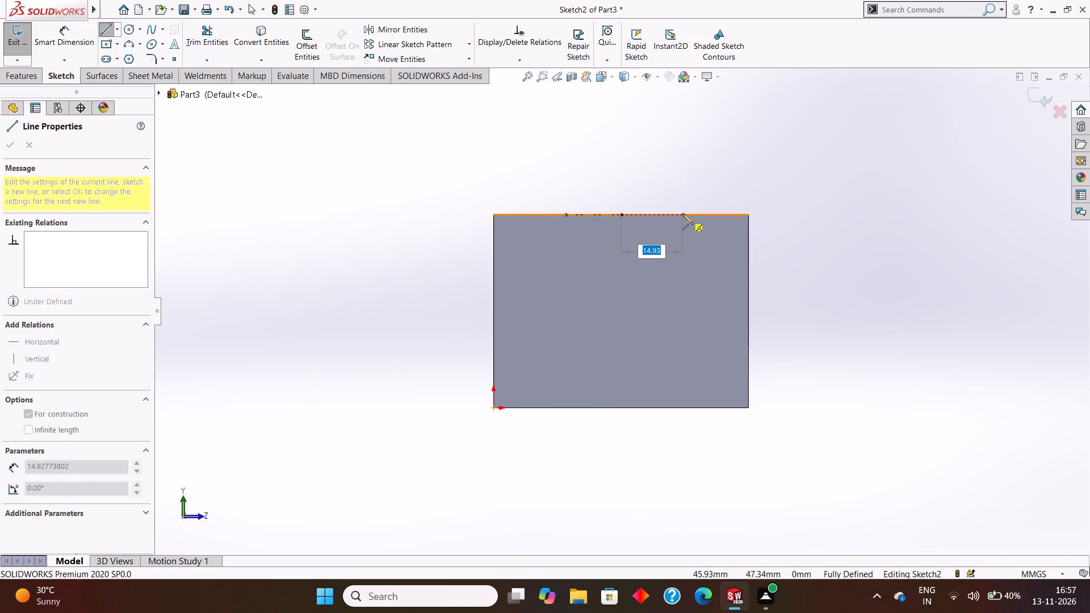
{"action": "key", "text": "BackSpace"}
{"action": "type", "text": "27/2"}
{"action": "key", "text": "Return"}
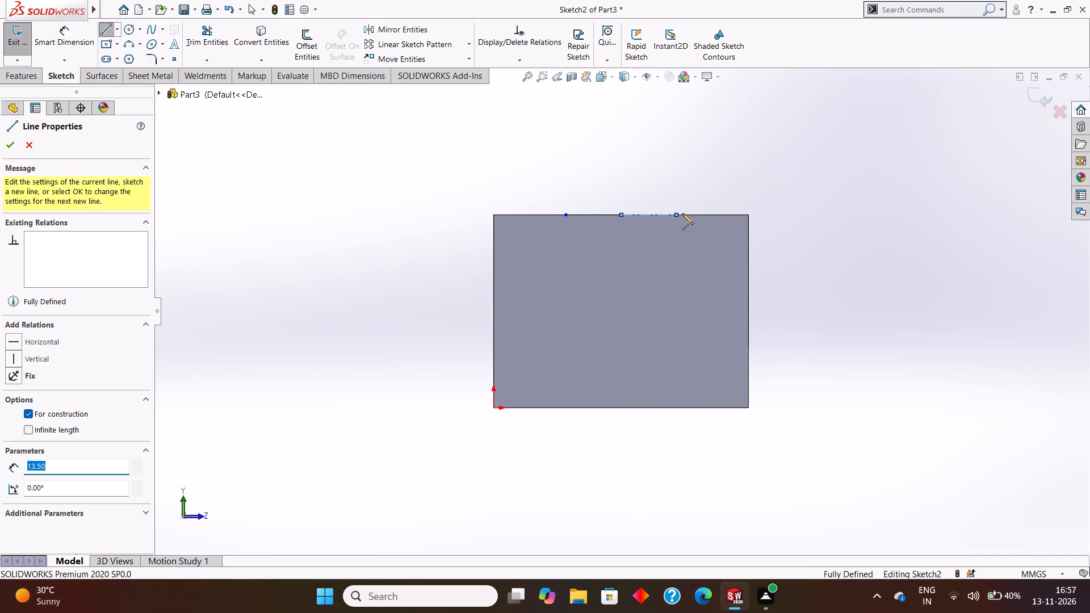
{"action": "key", "text": "Escape"}
{"action": "key", "text": "Escape"}
{"action": "scroll", "coordinate": [692, 226], "scroll_direction": "up", "scroll_amount": 1}
{"action": "scroll", "coordinate": [655, 249], "scroll_direction": "down", "scroll_amount": 2}
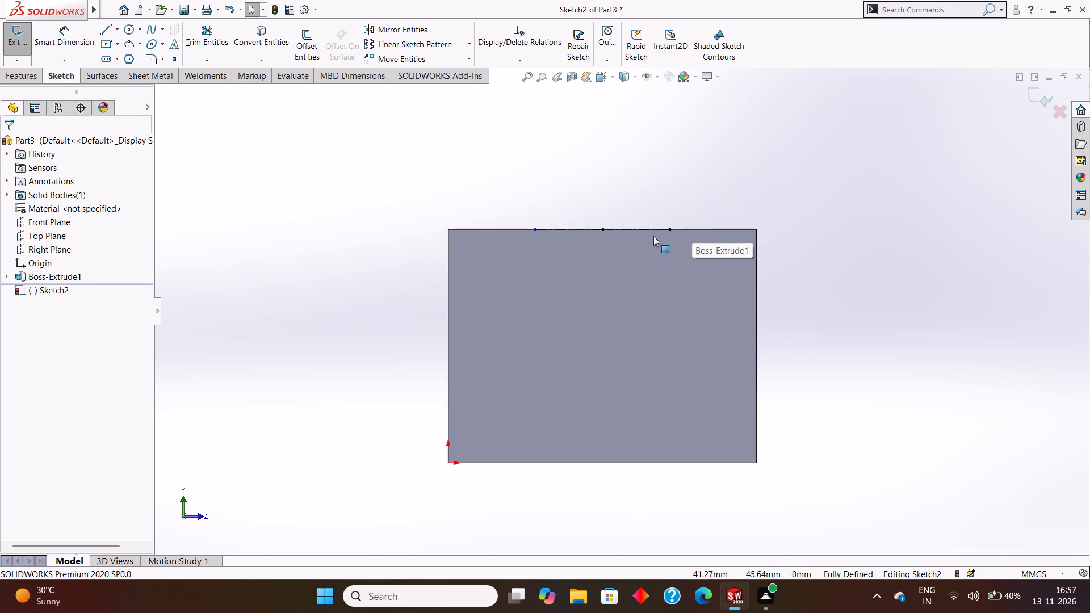
Sketch a sloping line about 20 mm long from the origin-side centerline end down to the face's origin-side vertical edge.
{"action": "left_click", "coordinate": [105, 28]}
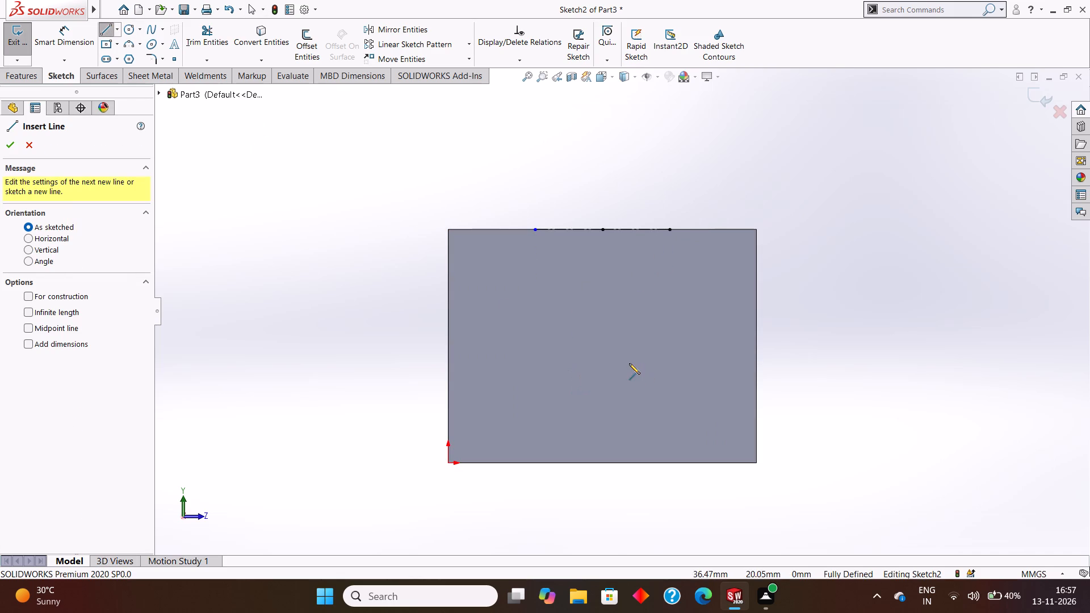
{"action": "left_click", "coordinate": [534, 229]}
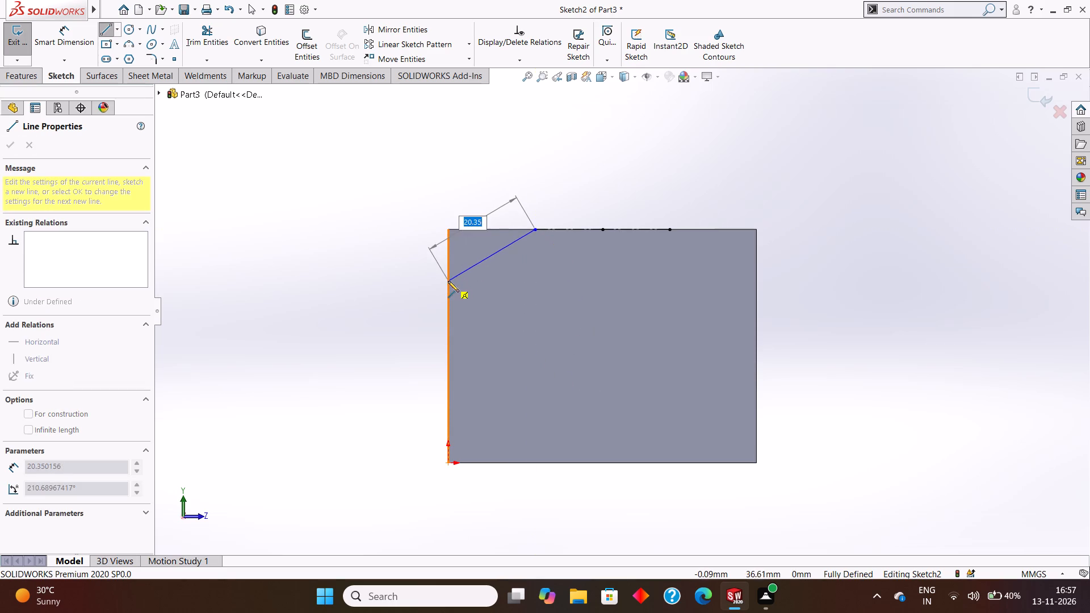
{"action": "left_click", "coordinate": [448, 281]}
{"action": "key", "text": "Escape"}
{"action": "key", "text": "Escape"}
Dimension the vertical drop between the ends of the origin-side sloping line as 12 mm.
{"action": "left_click", "coordinate": [57, 40]}
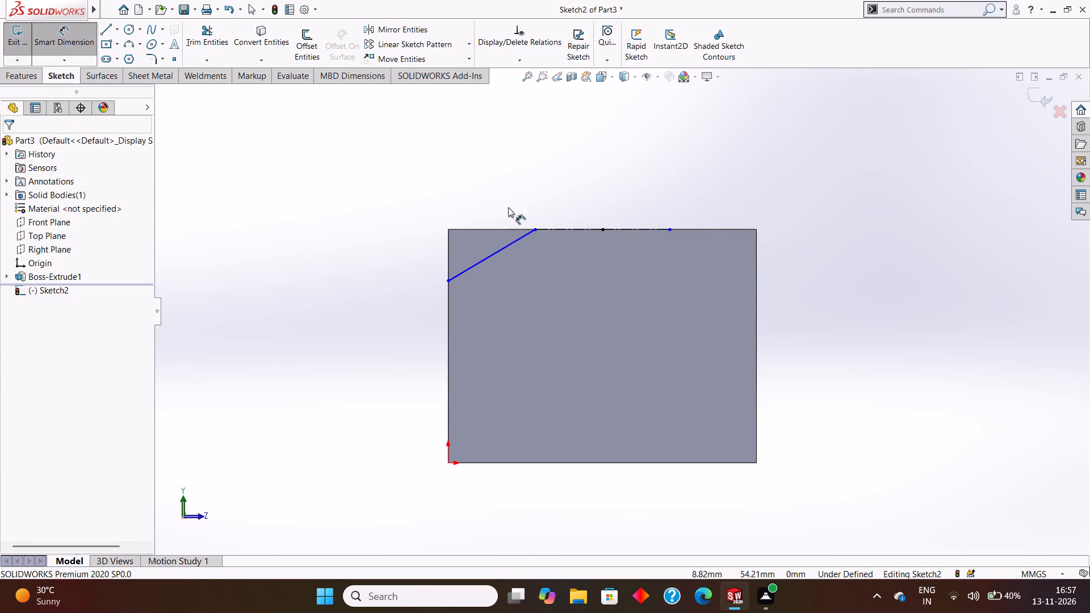
{"action": "left_click", "coordinate": [534, 228]}
{"action": "left_click", "coordinate": [450, 280]}
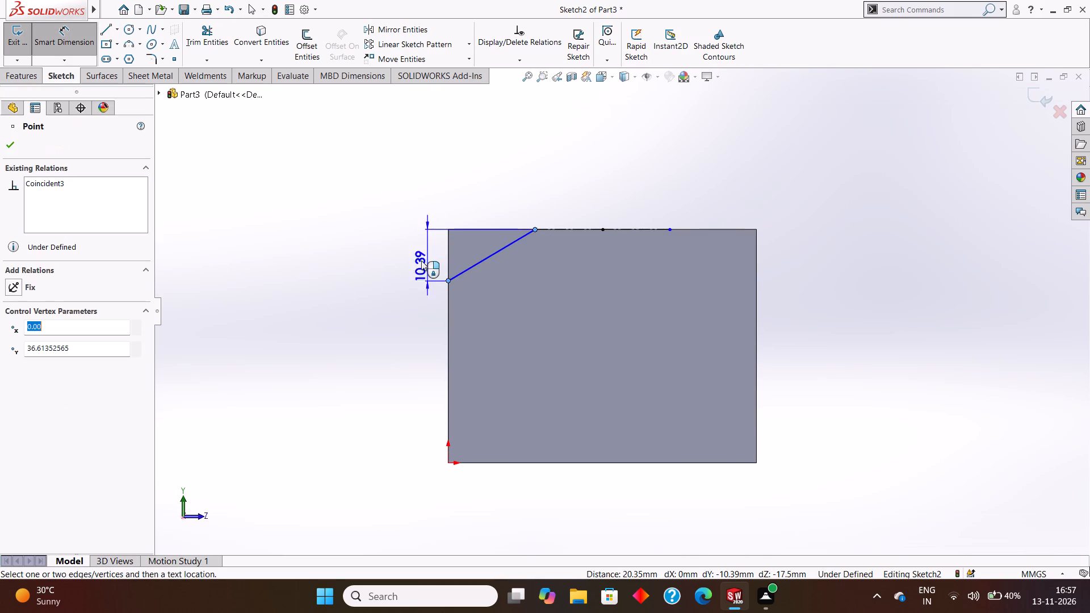
{"action": "left_click", "coordinate": [418, 256]}
{"action": "type", "text": "12"}
{"action": "key", "text": "Return"}
{"action": "key", "text": "Escape"}
{"action": "key", "text": "Escape"}
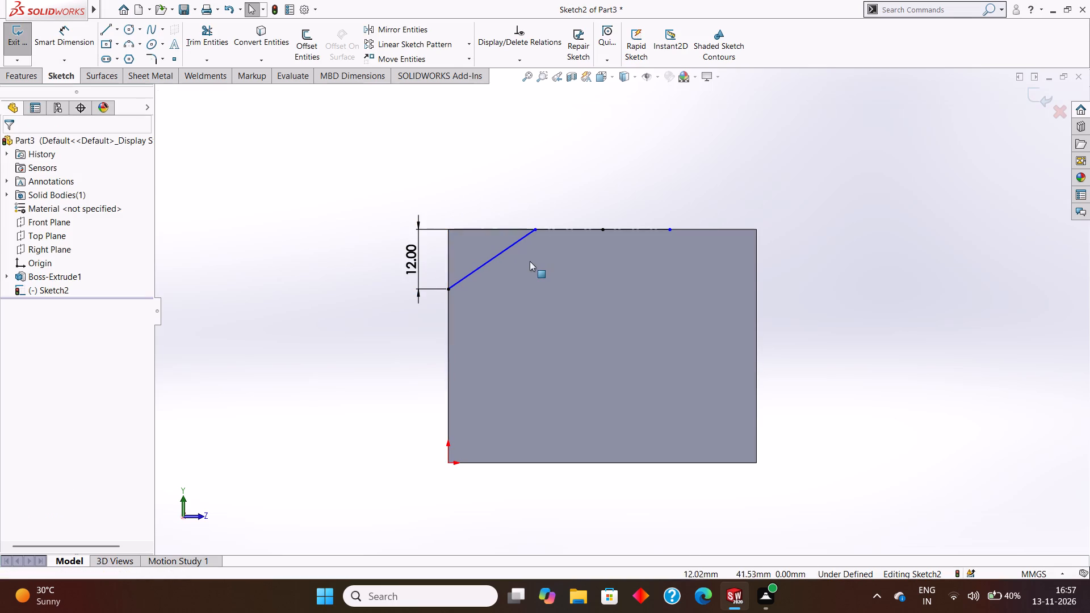
{"action": "key", "text": "Escape"}
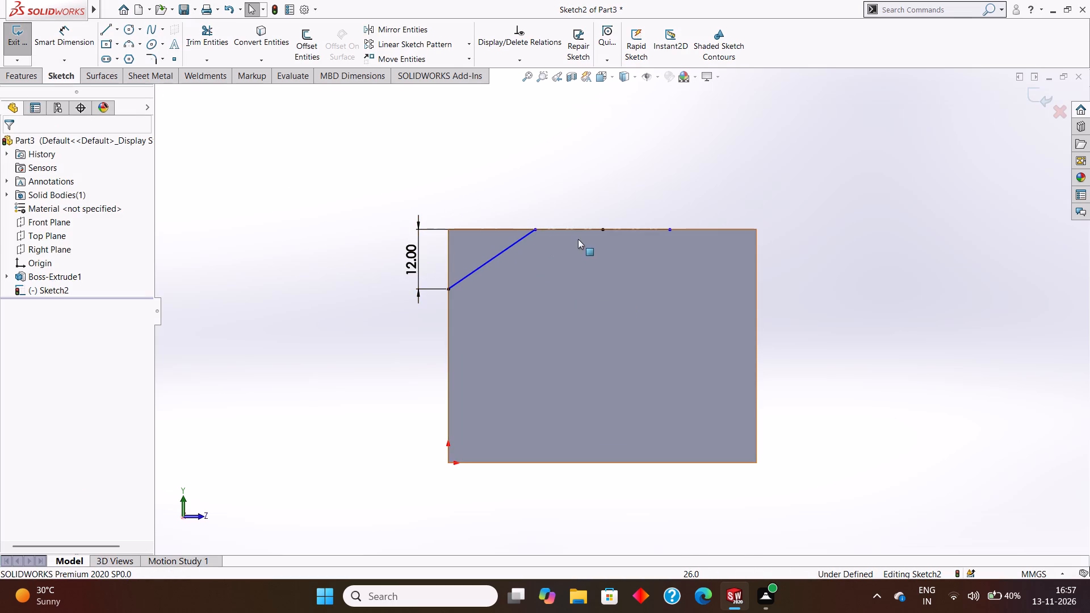
Sketch a sloping line about 22.7 mm long from the other centerline end down to the face's opposite vertical edge.
{"action": "left_click", "coordinate": [107, 31]}
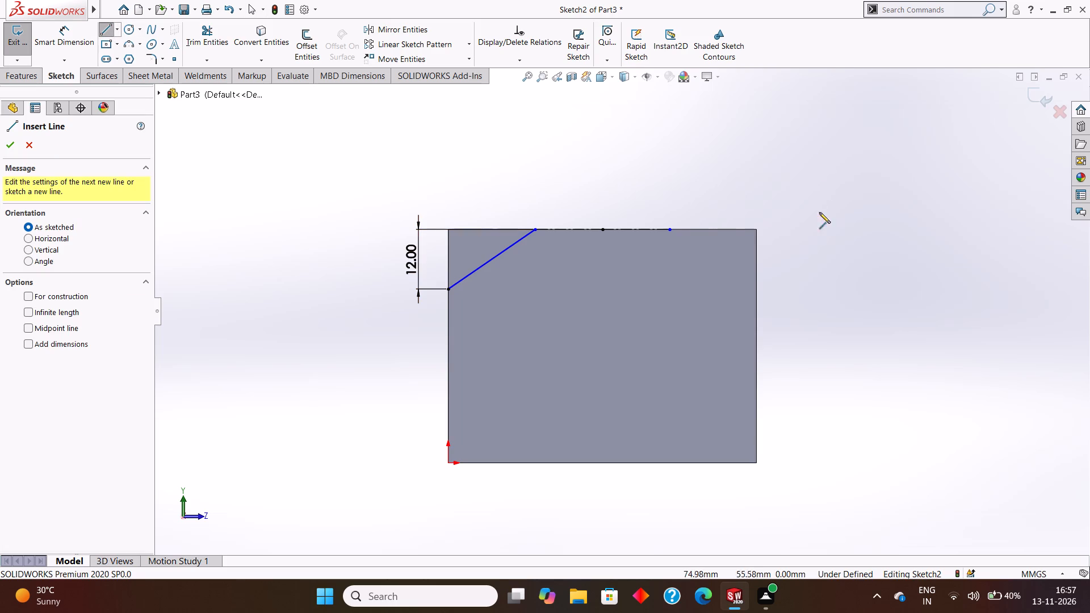
{"action": "left_click", "coordinate": [669, 229]}
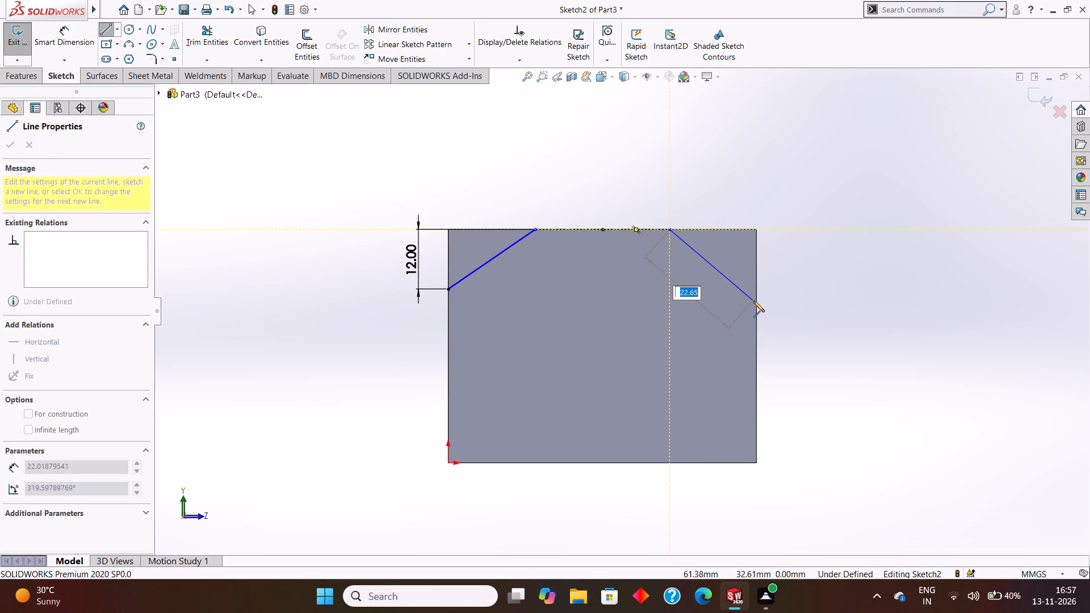
{"action": "left_click", "coordinate": [753, 301]}
{"action": "key", "text": "Escape"}
{"action": "key", "text": "Escape"}
Dimension the vertical drop between the ends of the second sloping line as 12 mm.
{"action": "left_click", "coordinate": [73, 28]}
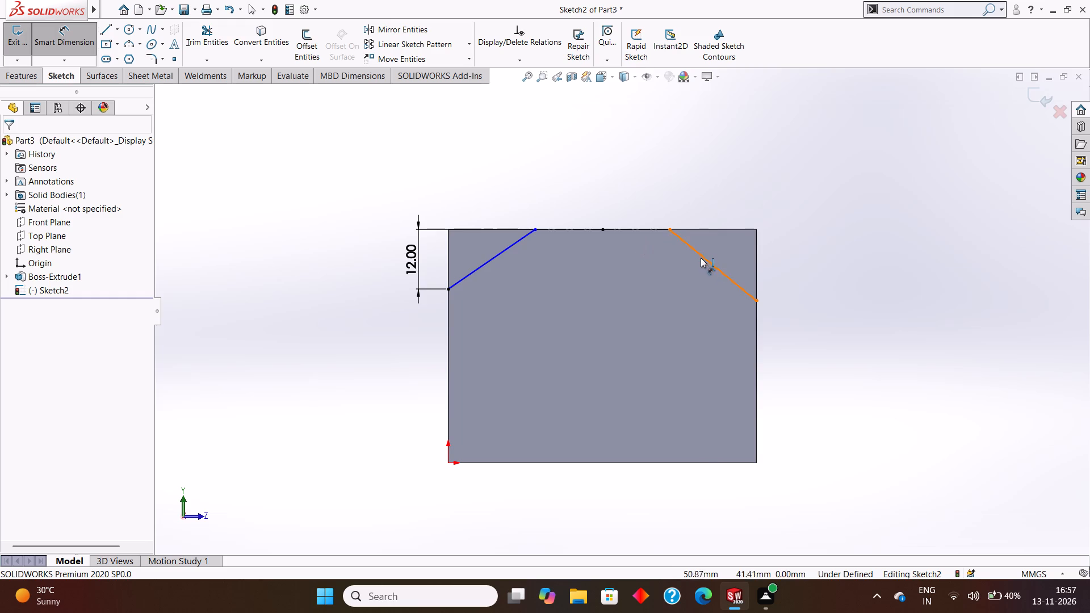
{"action": "left_click", "coordinate": [672, 229]}
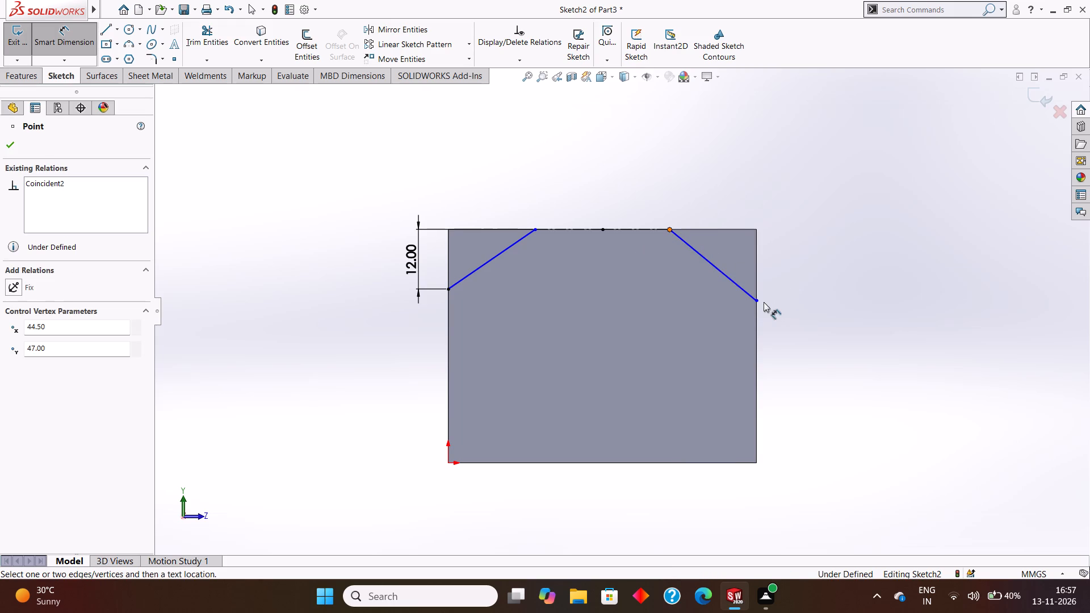
{"action": "left_click", "coordinate": [759, 299]}
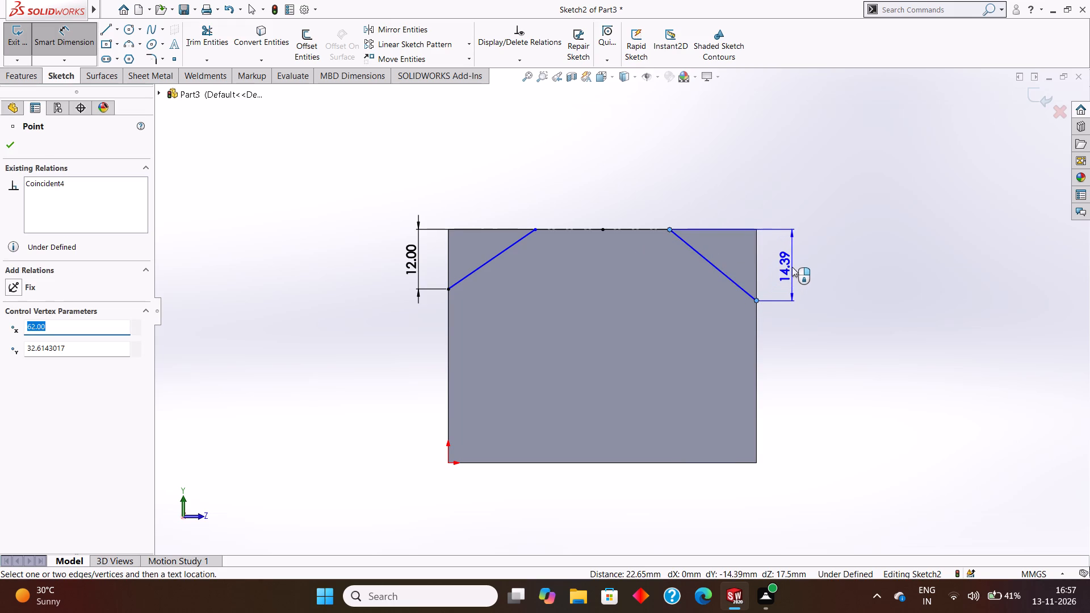
{"action": "left_click", "coordinate": [793, 265]}
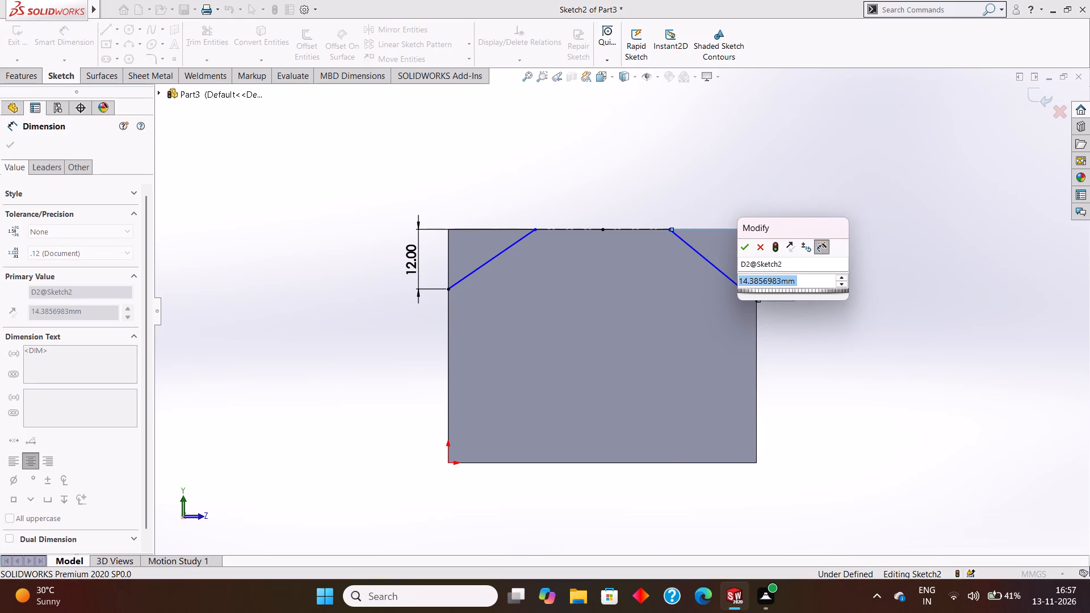
{"action": "type", "text": "12"}
{"action": "key", "text": "Return"}
{"action": "key", "text": "Escape"}
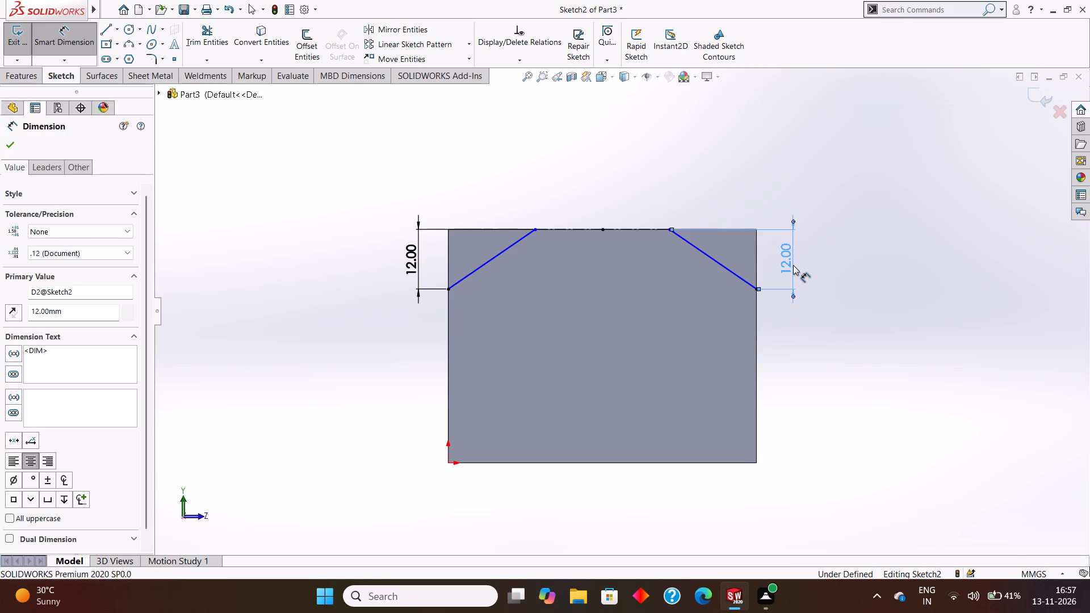
{"action": "key", "text": "Escape"}
{"action": "key", "text": "Escape"}
Close the origin-side corner triangle with lines along the face's vertical and top edges, meeting at the upper corner.
{"action": "left_click", "coordinate": [105, 31]}
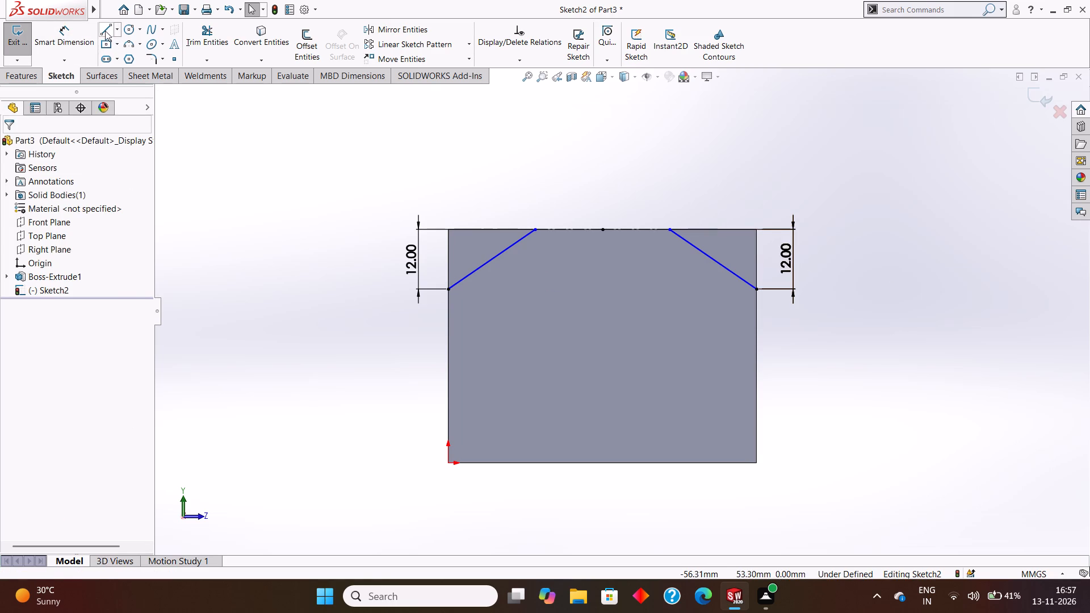
{"action": "left_click", "coordinate": [447, 288]}
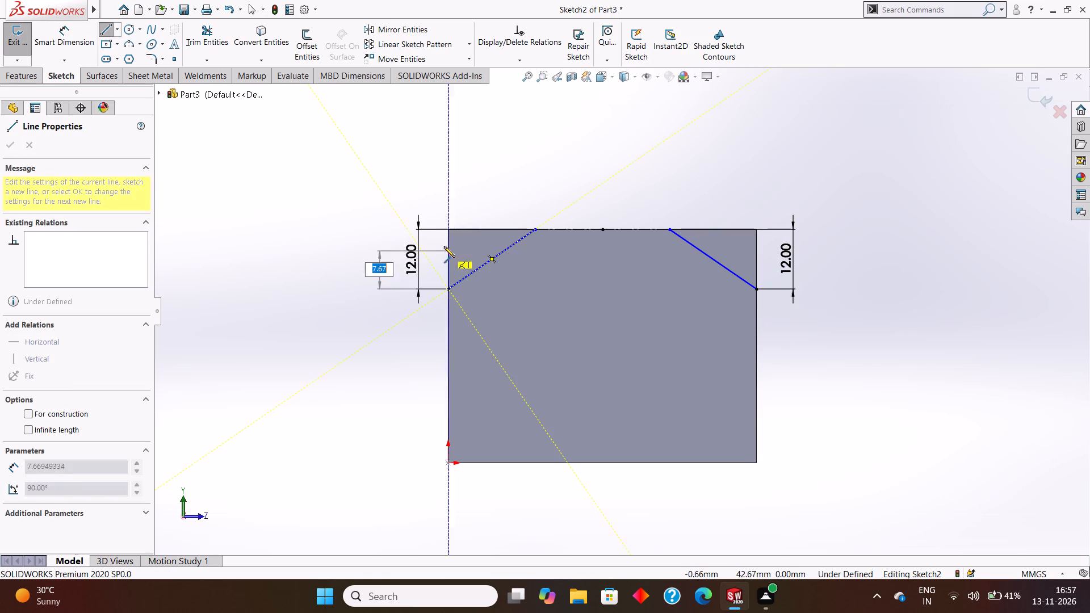
{"action": "left_click", "coordinate": [447, 229]}
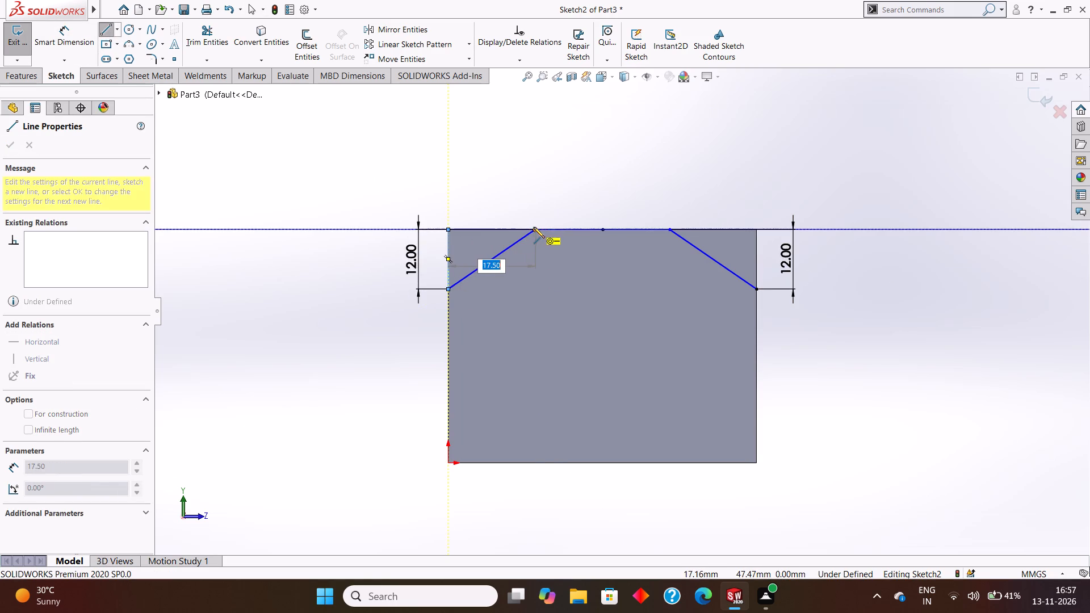
{"action": "left_click", "coordinate": [534, 227]}
{"action": "key", "text": "Escape"}
{"action": "key", "text": "Escape"}
{"action": "key", "text": "Escape"}
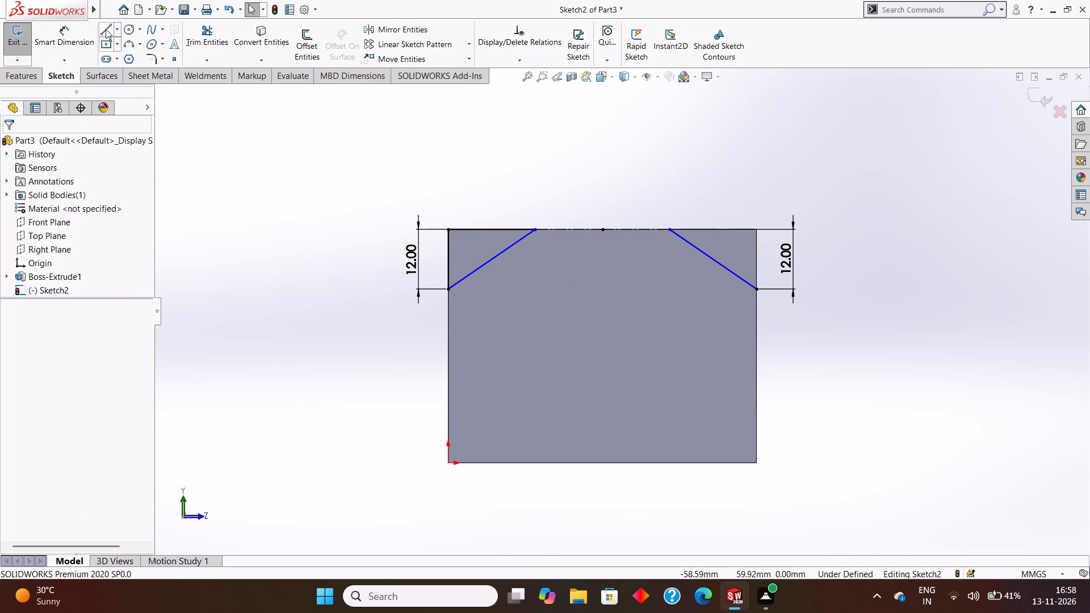
Close the opposite corner triangle with lines along the face's top and vertical edges, meeting at the upper corner.
{"action": "left_click", "coordinate": [106, 29]}
{"action": "left_click", "coordinate": [670, 229]}
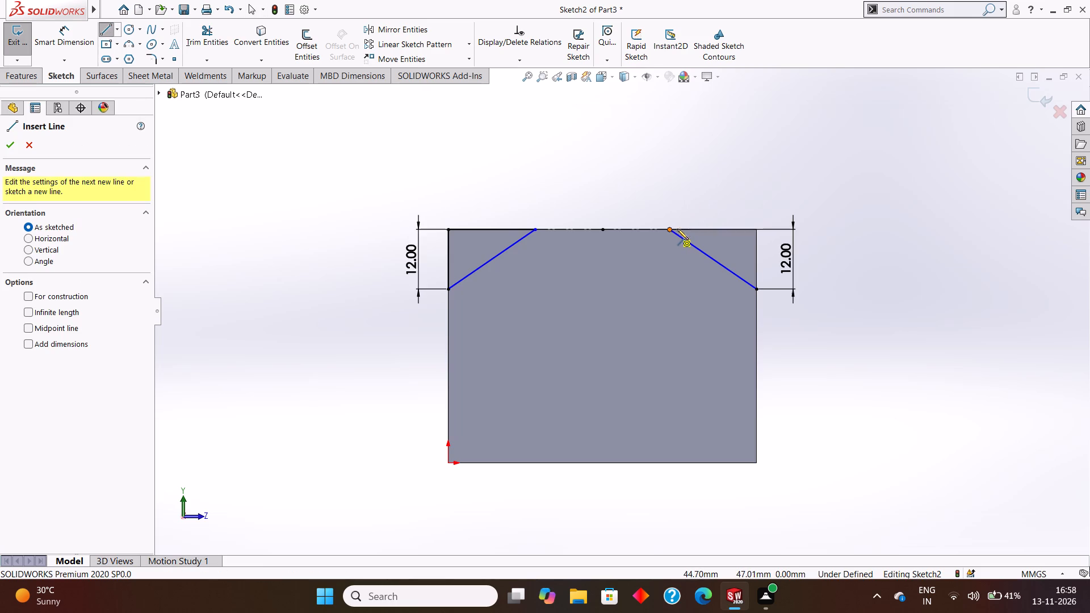
{"action": "left_click", "coordinate": [755, 230]}
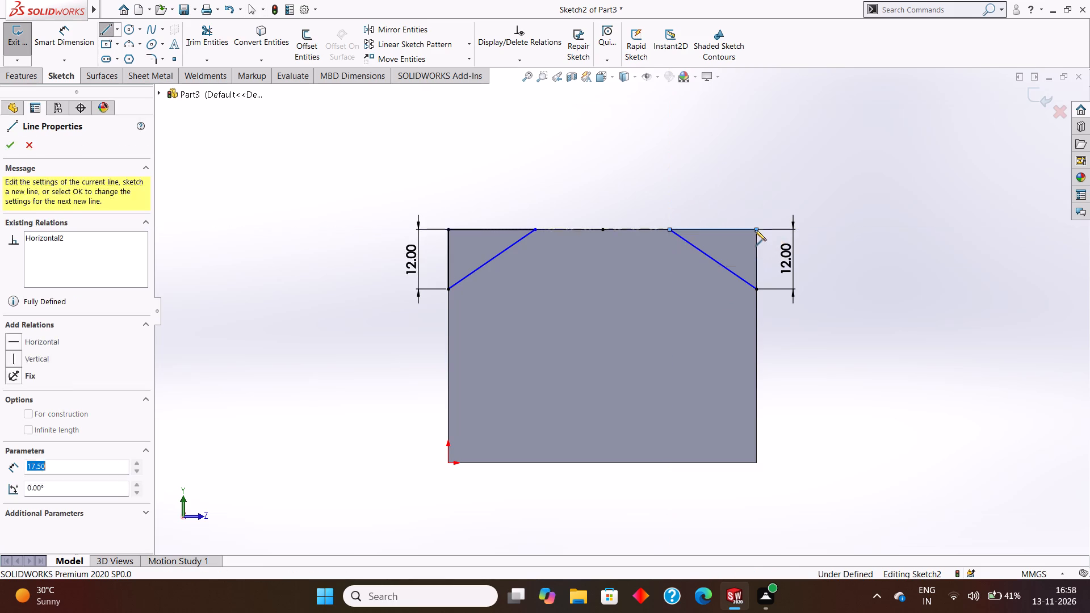
{"action": "left_click", "coordinate": [756, 288]}
{"action": "key", "text": "Escape"}
{"action": "key", "text": "Escape"}
{"action": "key", "text": "Escape"}
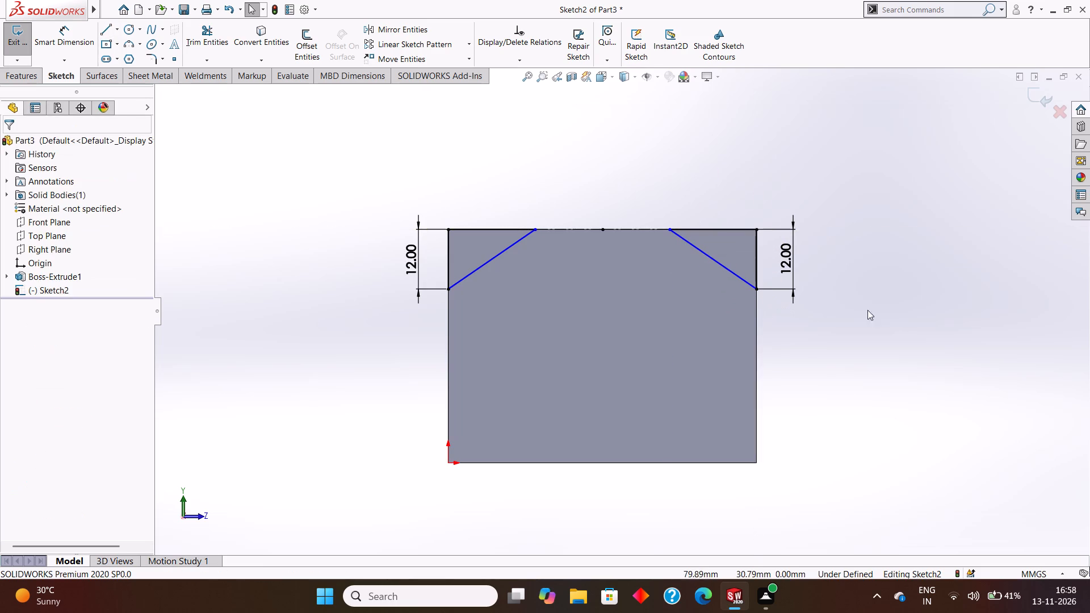
Cut both corner triangles from the upright leg with a blind Extruded Cut 62 mm deep.
{"action": "left_click", "coordinate": [18, 72]}
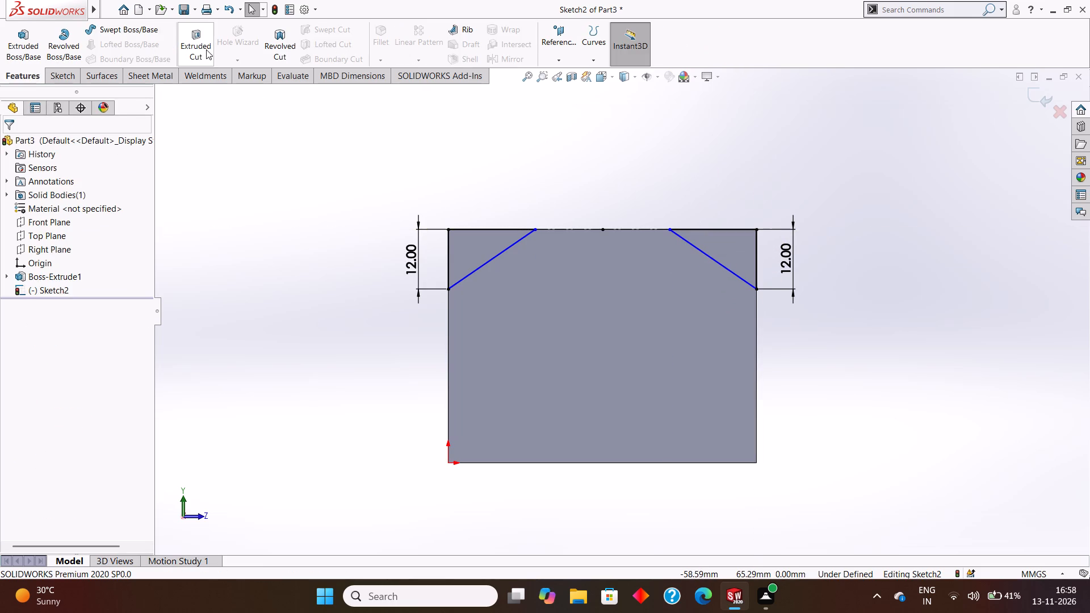
{"action": "left_click", "coordinate": [207, 48]}
{"action": "middle_click_drag", "start_coordinate": [390, 129], "coordinate": [417, 253]}
{"action": "middle_click_drag", "start_coordinate": [417, 253], "coordinate": [479, 242]}
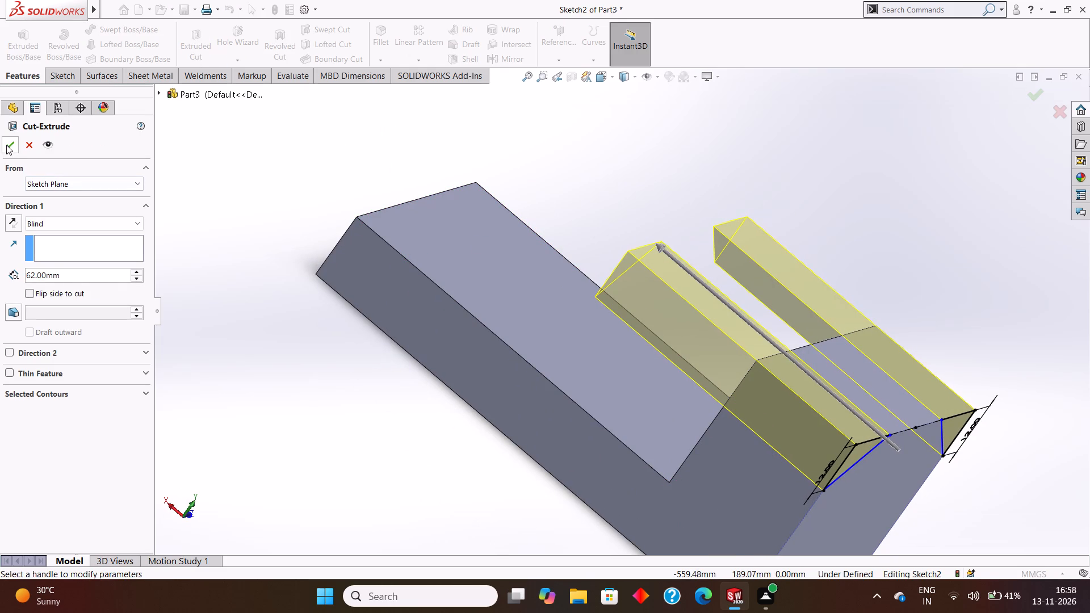
{"action": "left_click", "coordinate": [6, 145]}
{"action": "middle_click_drag", "start_coordinate": [781, 132], "coordinate": [736, 107]}
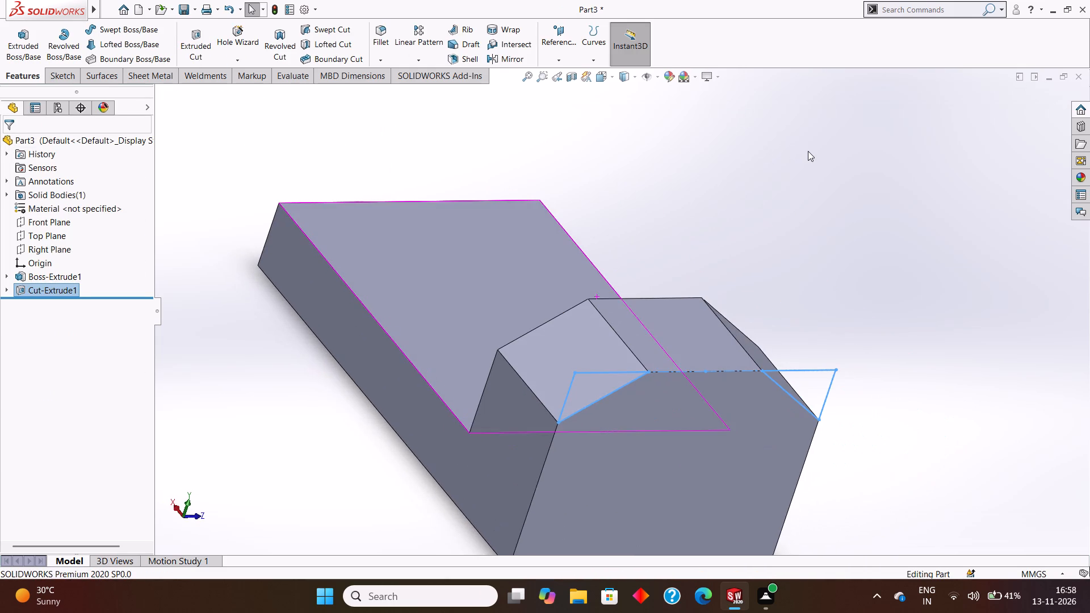
{"action": "left_click", "coordinate": [808, 151]}
Examine the bracket's cut upper corners and overall shape from several angles.
{"action": "scroll", "coordinate": [815, 163], "scroll_direction": "up", "scroll_amount": 3}
{"action": "middle_click_drag", "start_coordinate": [821, 190], "coordinate": [884, 216]}
{"action": "scroll", "coordinate": [770, 215], "scroll_direction": "up", "scroll_amount": 2}
{"action": "middle_click_drag", "start_coordinate": [804, 229], "coordinate": [797, 224]}
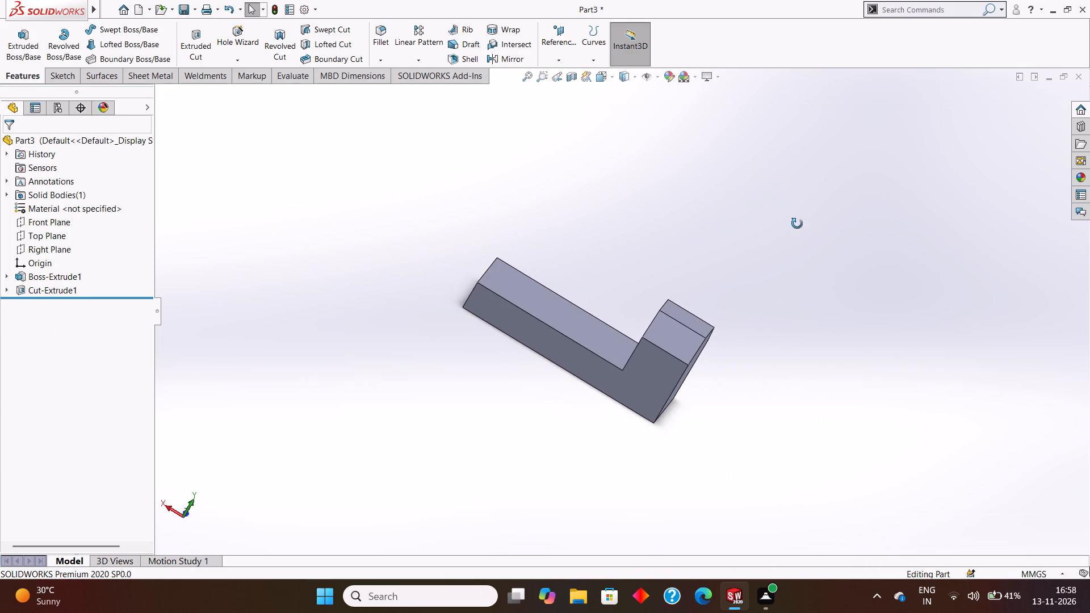
{"action": "middle_click_drag", "start_coordinate": [797, 224], "coordinate": [757, 199]}
{"action": "middle_click_drag", "start_coordinate": [779, 239], "coordinate": [756, 228]}
{"action": "middle_click_drag", "start_coordinate": [776, 249], "coordinate": [766, 242]}
{"action": "middle_click_drag", "start_coordinate": [792, 246], "coordinate": [781, 240]}
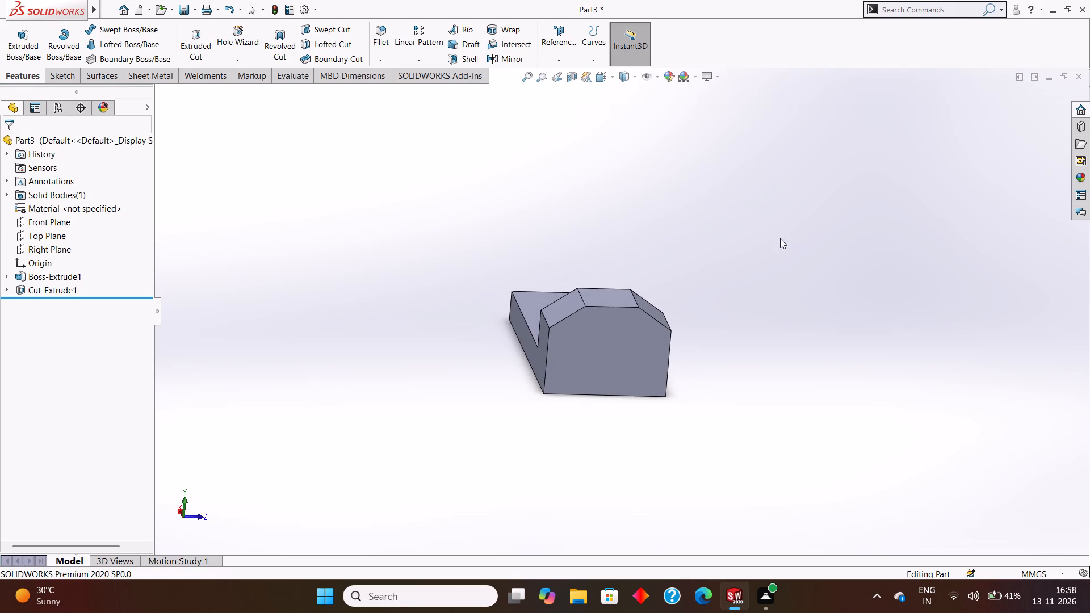
{"action": "middle_click_drag", "start_coordinate": [774, 238], "coordinate": [767, 232]}
{"action": "middle_click_drag", "start_coordinate": [769, 230], "coordinate": [769, 237]}
{"action": "middle_click", "coordinate": [778, 246]}
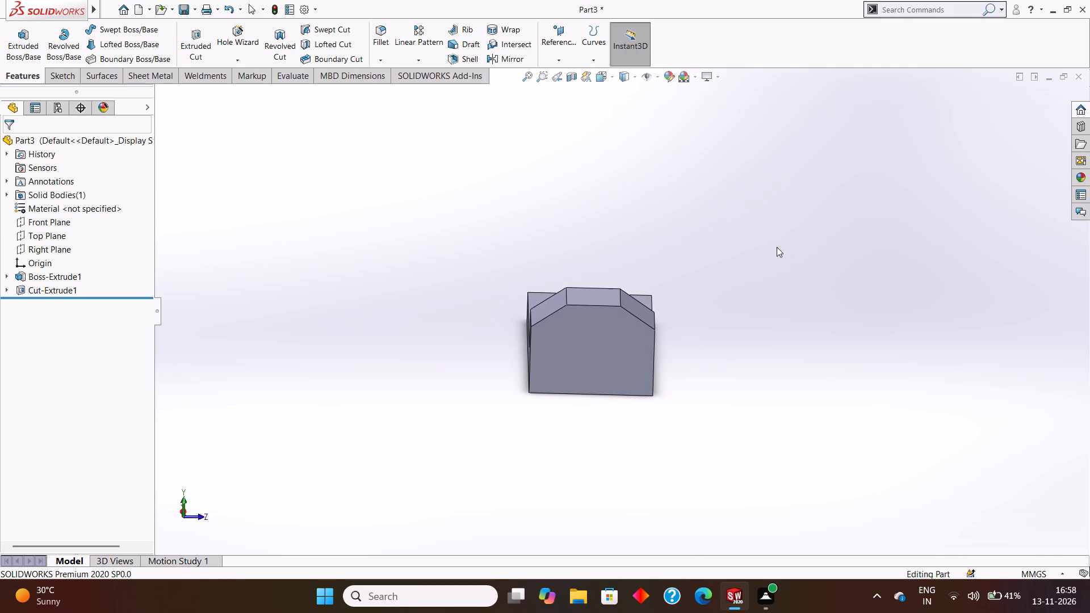
{"action": "middle_click_drag", "start_coordinate": [775, 247], "coordinate": [765, 243]}
{"action": "middle_click", "coordinate": [769, 248]}
{"action": "middle_click", "coordinate": [763, 248]}
{"action": "middle_click", "coordinate": [762, 250]}
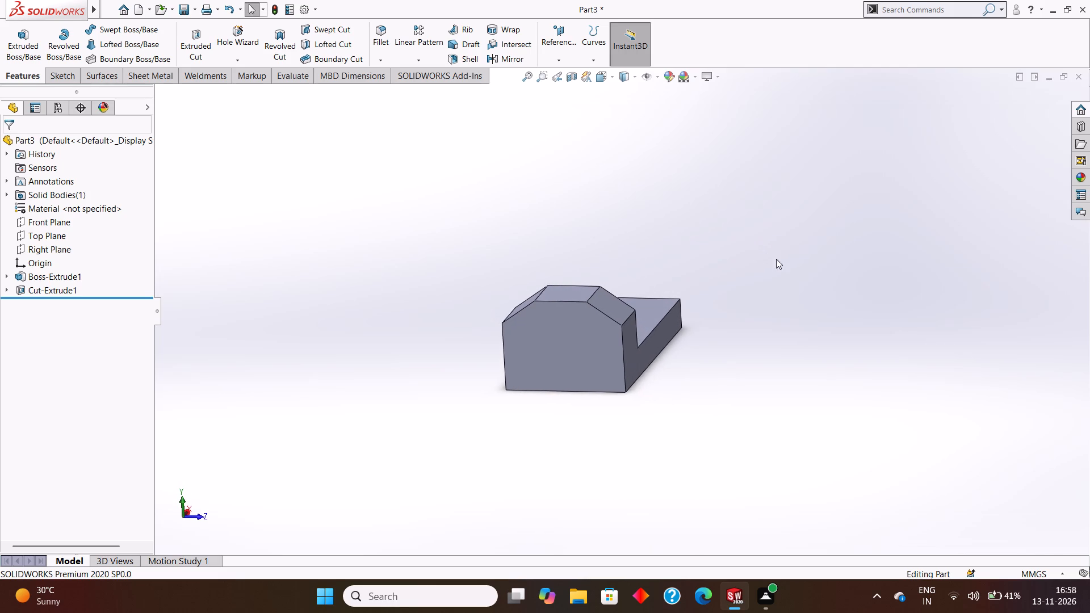
{"action": "middle_click", "coordinate": [786, 259]}
{"action": "middle_click", "coordinate": [783, 257]}
{"action": "middle_click", "coordinate": [793, 258]}
{"action": "middle_click", "coordinate": [789, 256]}
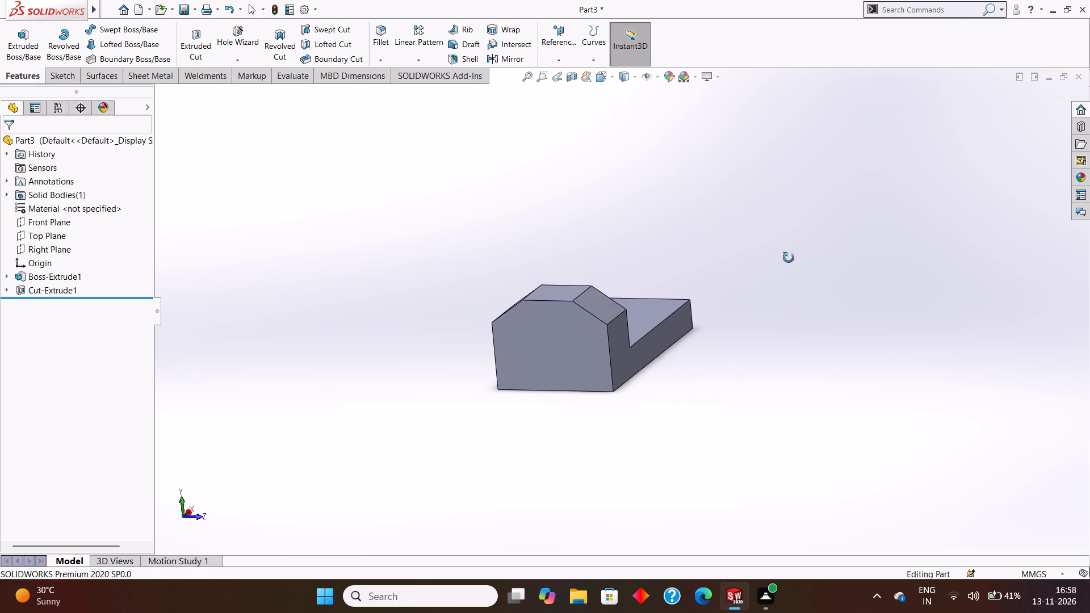
{"action": "middle_click_drag", "start_coordinate": [793, 261], "coordinate": [791, 255]}
{"action": "middle_click_drag", "start_coordinate": [799, 274], "coordinate": [797, 268]}
{"action": "middle_click", "coordinate": [799, 271]}
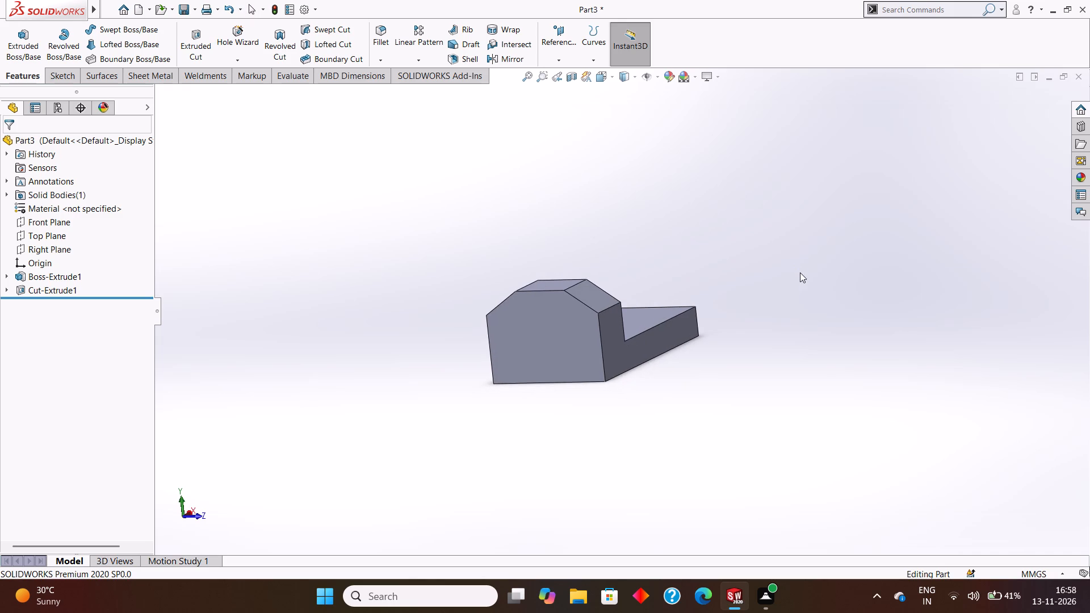
{"action": "middle_click", "coordinate": [798, 272]}
{"action": "middle_click", "coordinate": [796, 268]}
{"action": "middle_click", "coordinate": [816, 274]}
{"action": "scroll", "coordinate": [816, 274], "scroll_direction": "up", "scroll_amount": 1}
{"action": "middle_click_drag", "start_coordinate": [812, 271], "coordinate": [820, 262]}
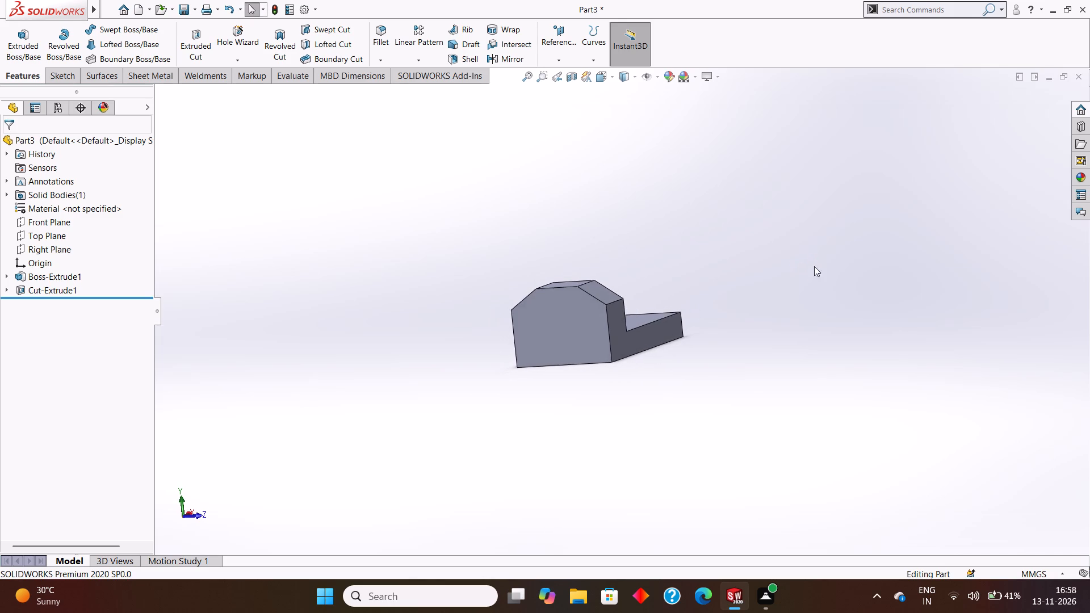
Start a new sketch on the outer back face of the upright leg with the cut corners.
{"action": "middle_click_drag", "start_coordinate": [773, 278], "coordinate": [789, 267]}
{"action": "middle_click_drag", "start_coordinate": [749, 287], "coordinate": [773, 274]}
{"action": "middle_click", "coordinate": [770, 276]}
{"action": "middle_click_drag", "start_coordinate": [774, 285], "coordinate": [769, 276]}
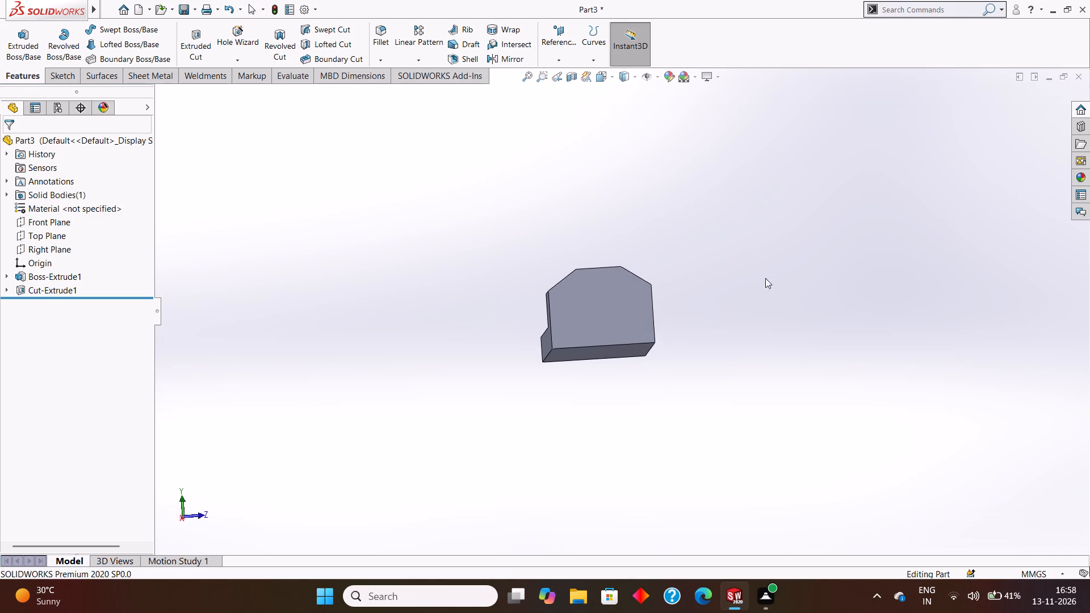
{"action": "left_click", "coordinate": [598, 296]}
{"action": "left_click", "coordinate": [649, 260]}
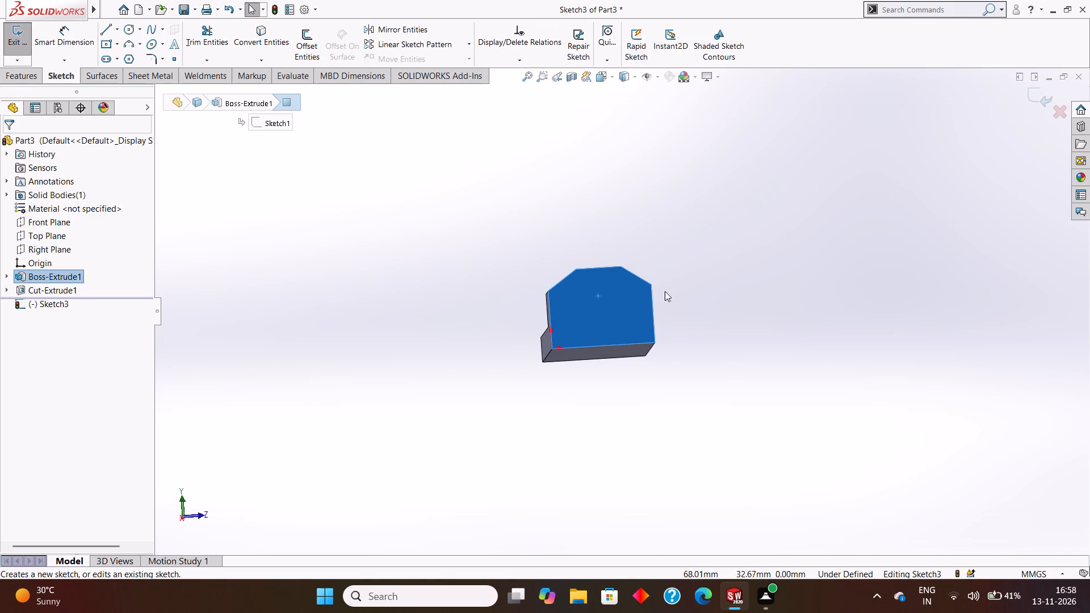
Examine the bracket's upright leg and base from the back, sides and above.
{"action": "key", "text": "ctrl+8"}
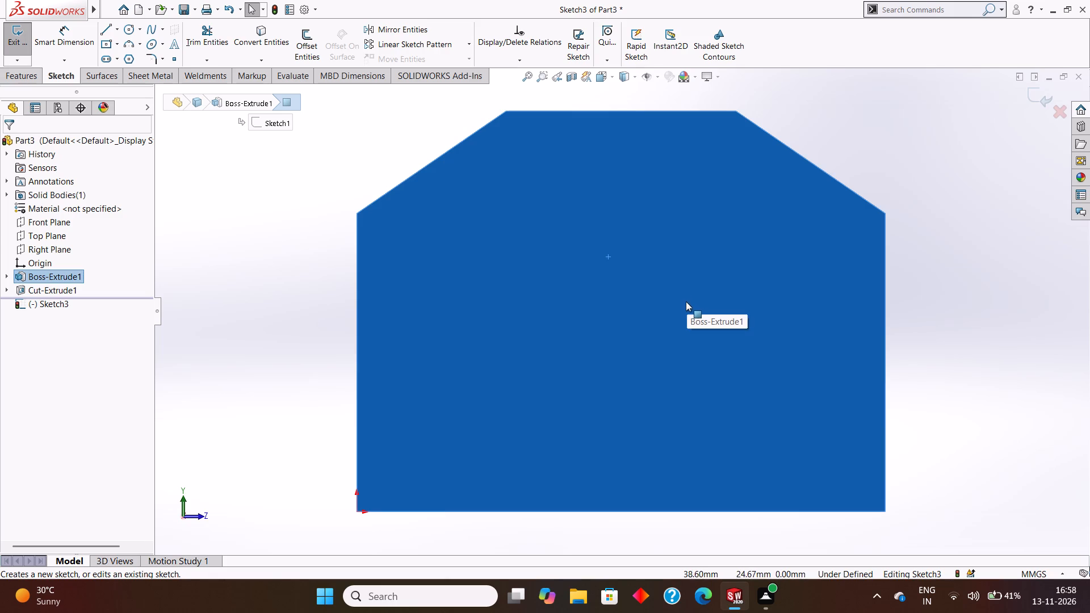
{"action": "key", "text": "Escape"}
{"action": "scroll", "coordinate": [680, 278], "scroll_direction": "up", "scroll_amount": 2}
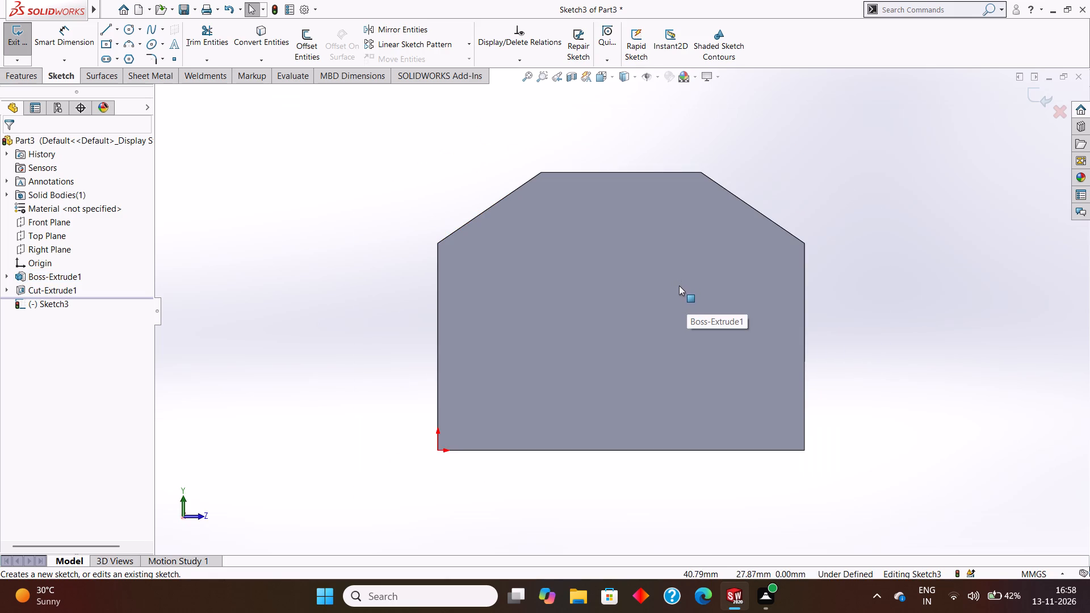
{"action": "middle_click_drag", "start_coordinate": [660, 285], "coordinate": [670, 365]}
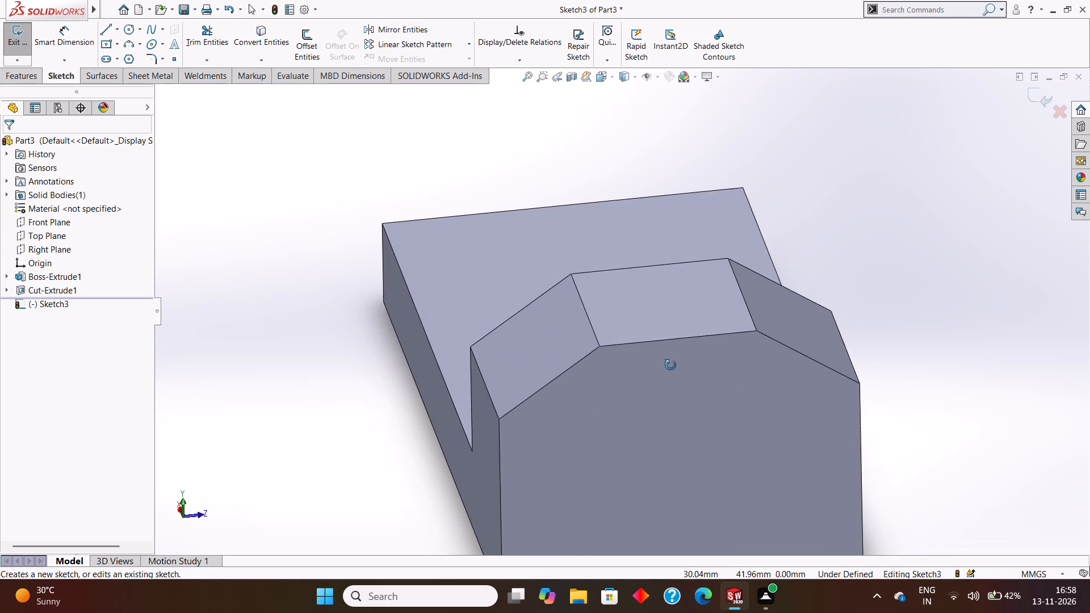
{"action": "middle_click_drag", "start_coordinate": [670, 365], "coordinate": [670, 364]}
{"action": "middle_click_drag", "start_coordinate": [677, 372], "coordinate": [518, 368]}
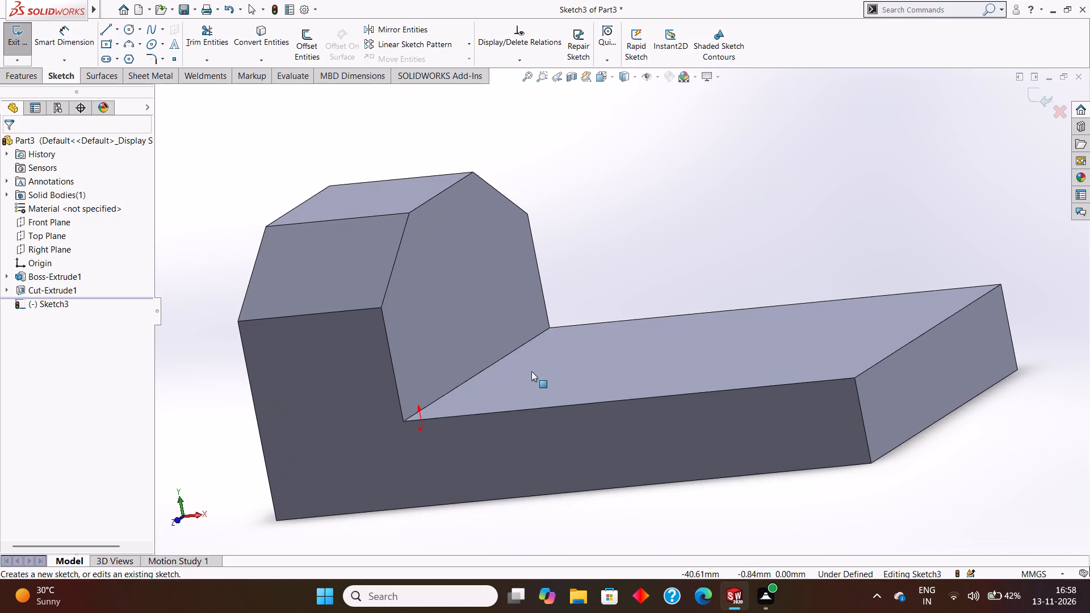
{"action": "middle_click_drag", "start_coordinate": [621, 339], "coordinate": [620, 366]}
{"action": "scroll", "coordinate": [622, 366], "scroll_direction": "up", "scroll_amount": 2}
{"action": "middle_click_drag", "start_coordinate": [622, 366], "coordinate": [646, 363]}
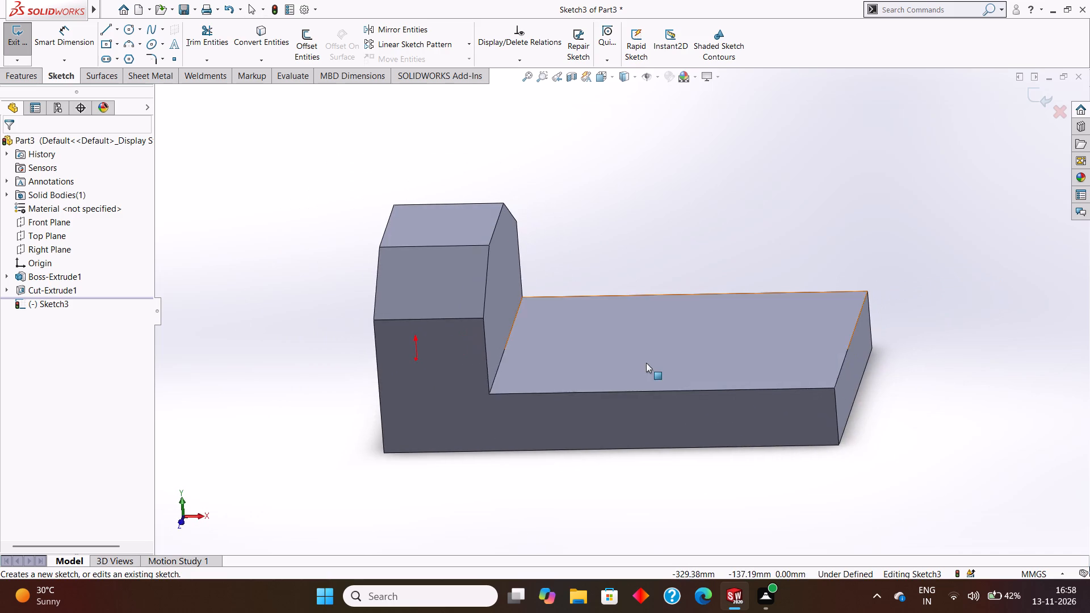
{"action": "middle_click_drag", "start_coordinate": [646, 362], "coordinate": [612, 341]}
{"action": "middle_click_drag", "start_coordinate": [612, 341], "coordinate": [654, 339]}
{"action": "middle_click_drag", "start_coordinate": [655, 339], "coordinate": [675, 380]}
{"action": "middle_click_drag", "start_coordinate": [675, 379], "coordinate": [647, 393]}
{"action": "middle_click_drag", "start_coordinate": [643, 387], "coordinate": [634, 409]}
{"action": "middle_click_drag", "start_coordinate": [626, 406], "coordinate": [612, 409]}
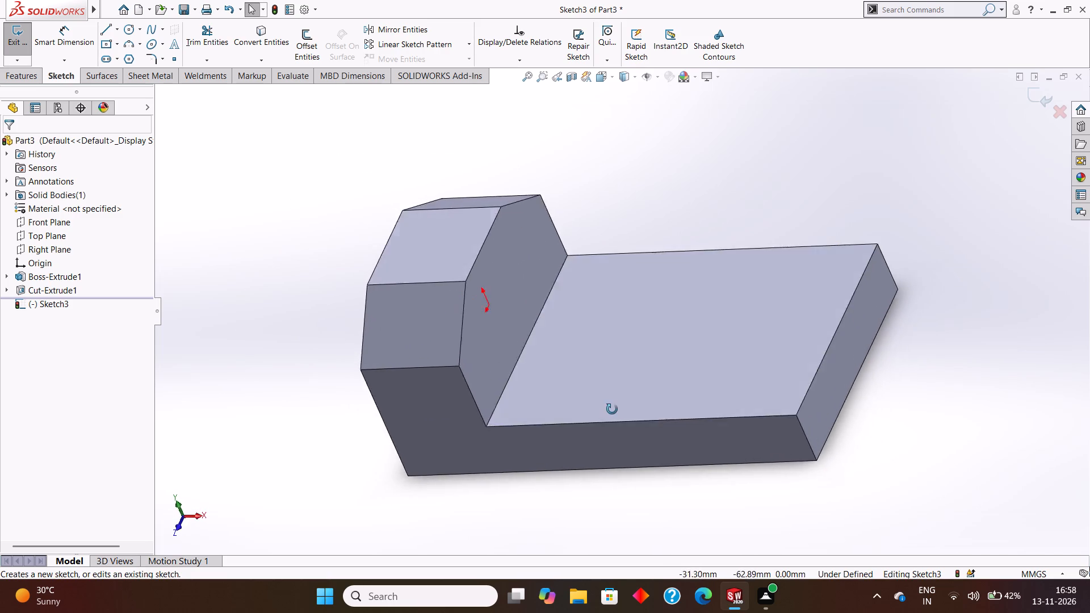
{"action": "middle_click_drag", "start_coordinate": [612, 409], "coordinate": [703, 377]}
{"action": "middle_click_drag", "start_coordinate": [694, 379], "coordinate": [700, 356]}
{"action": "middle_click_drag", "start_coordinate": [698, 359], "coordinate": [695, 362]}
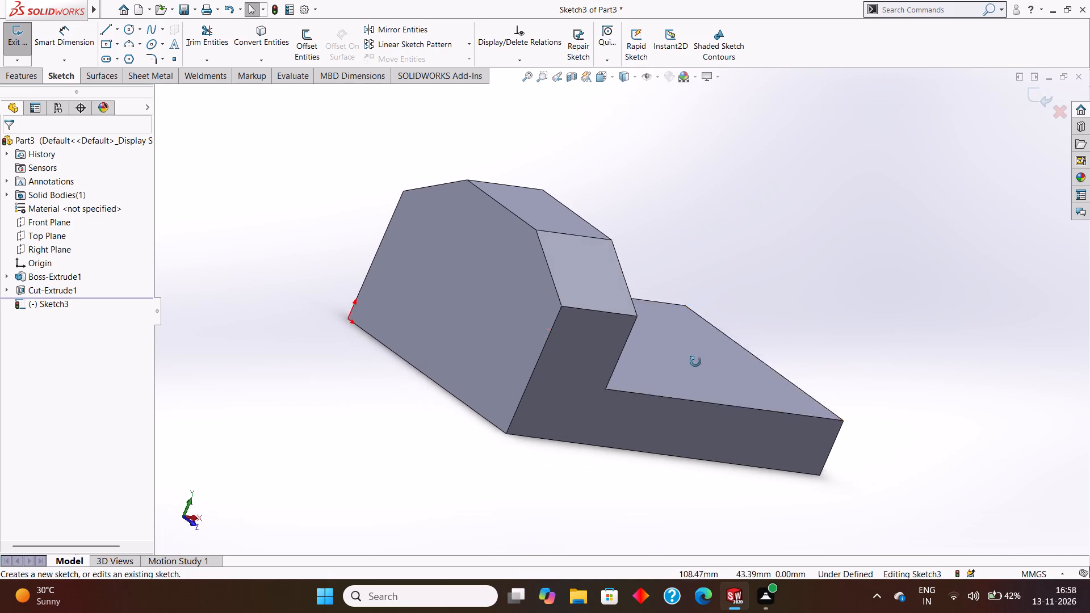
{"action": "middle_click_drag", "start_coordinate": [695, 362], "coordinate": [684, 360]}
{"action": "middle_click_drag", "start_coordinate": [684, 359], "coordinate": [788, 373]}
{"action": "middle_click_drag", "start_coordinate": [708, 321], "coordinate": [705, 350]}
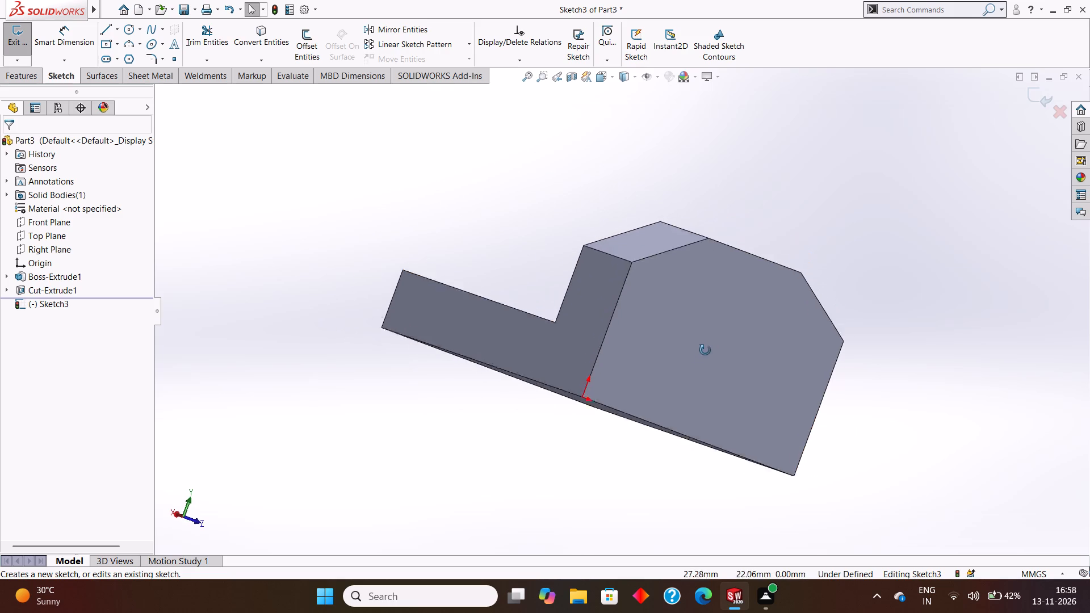
{"action": "middle_click_drag", "start_coordinate": [705, 350], "coordinate": [697, 355]}
Draw a vertical centerline 10 mm long down from the midpoint of the back face's top edge.
{"action": "left_click", "coordinate": [694, 312]}
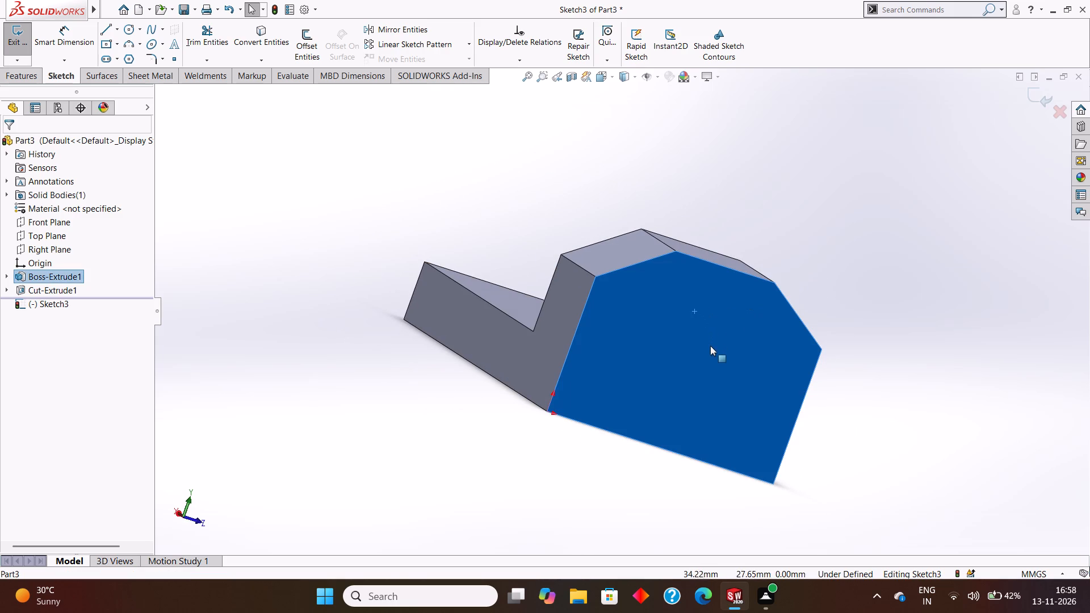
{"action": "key", "text": "ctrl+8"}
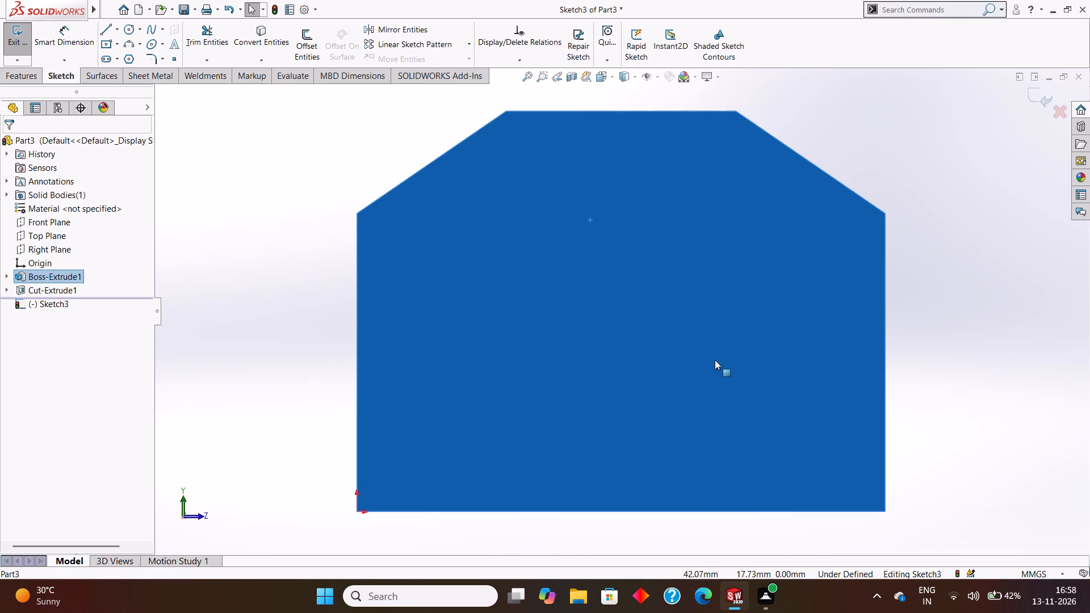
{"action": "key", "text": "Escape"}
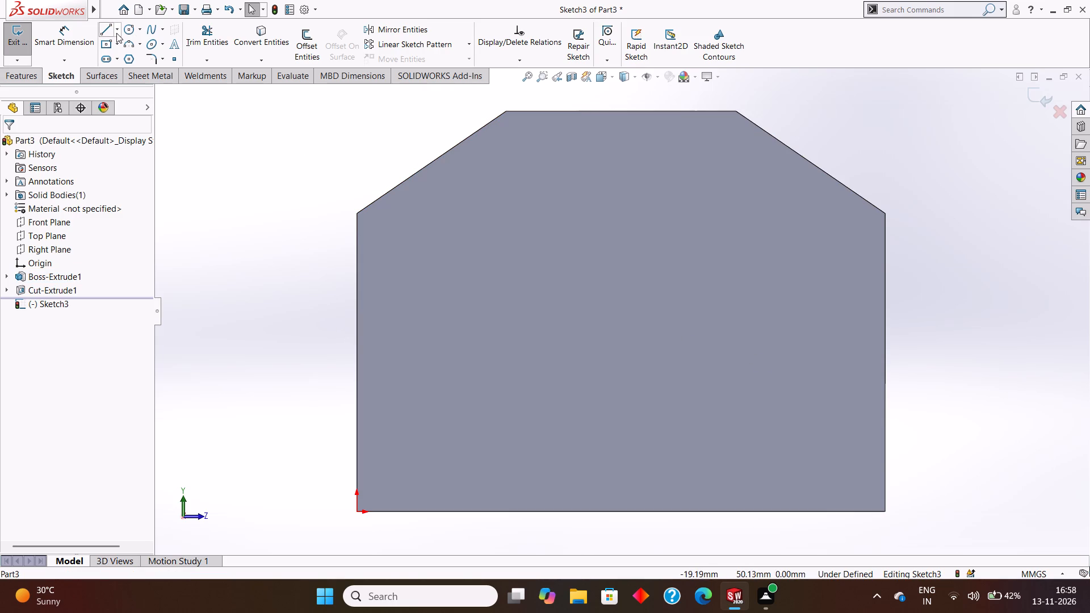
{"action": "left_click", "coordinate": [116, 32]}
{"action": "left_click", "coordinate": [138, 56]}
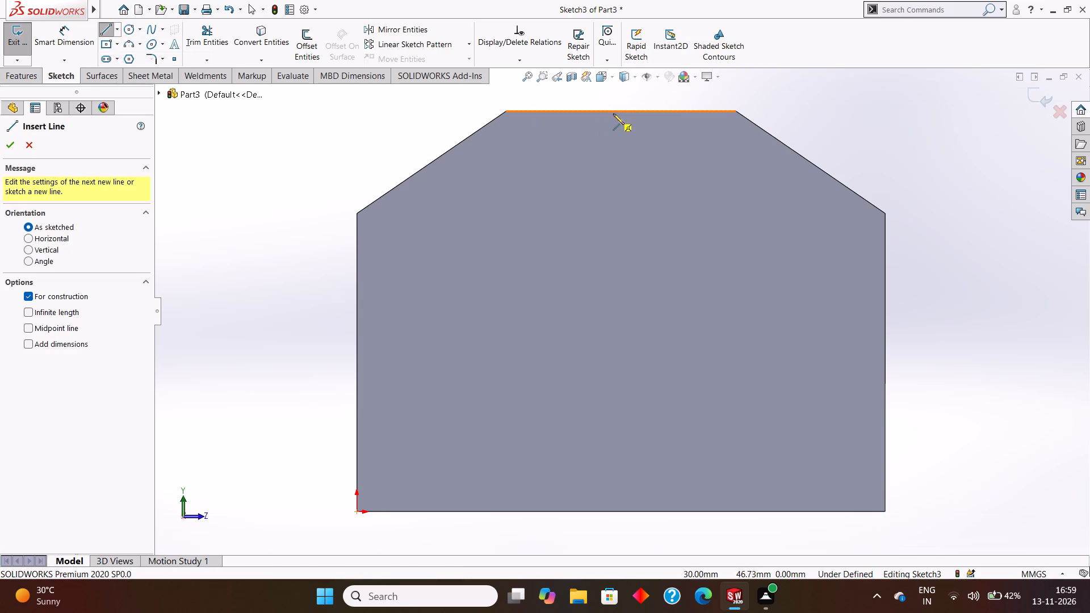
{"action": "left_click", "coordinate": [619, 111]}
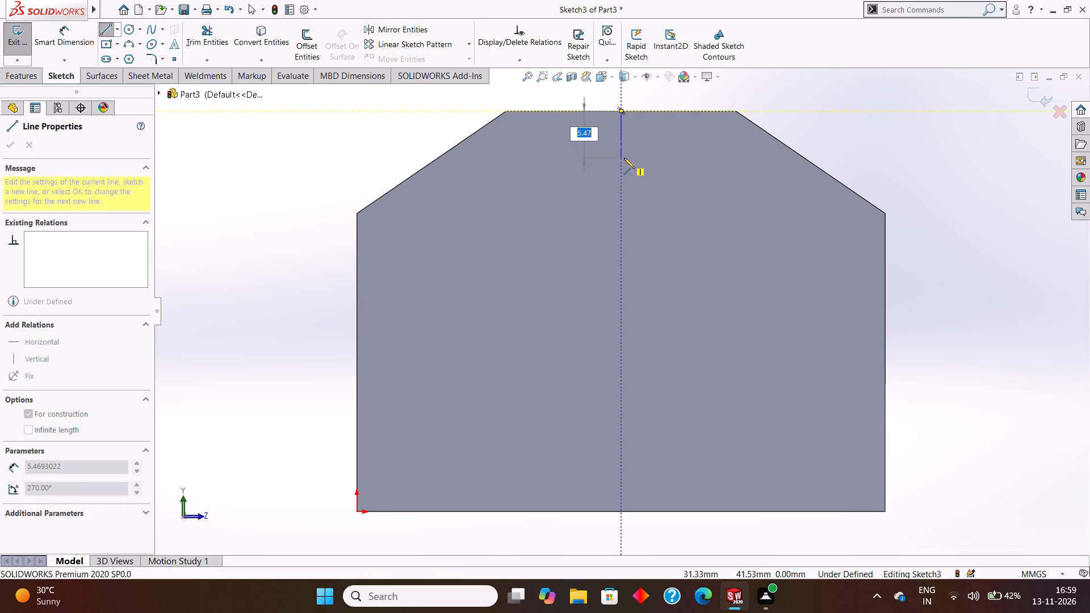
{"action": "key", "text": "BackSpace"}
{"action": "type", "text": "10"}
{"action": "key", "text": "Return"}
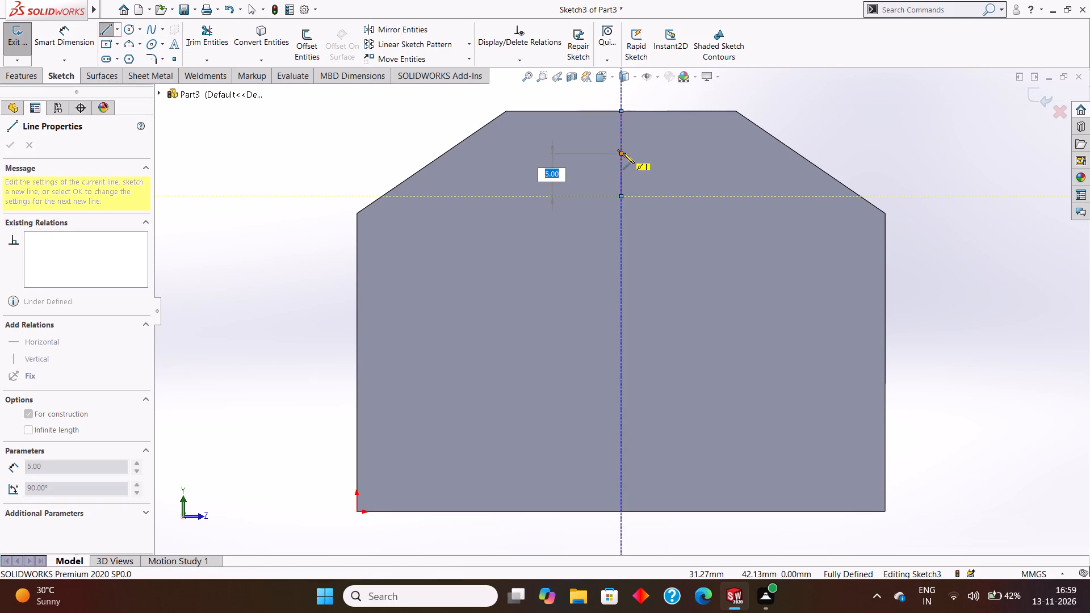
{"action": "key", "text": "Escape"}
{"action": "key", "text": "Escape"}
Sketch a circle about 4.6 mm in diameter centred on the centerline's lower endpoint.
{"action": "left_click", "coordinate": [126, 31]}
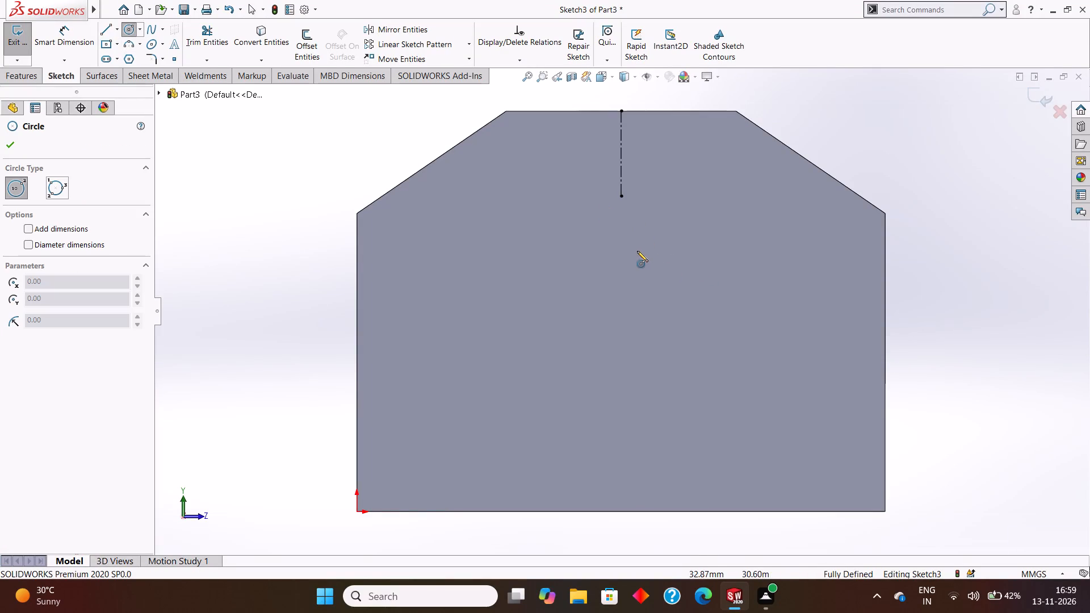
{"action": "left_click_drag", "start_coordinate": [622, 196], "coordinate": [630, 211]}
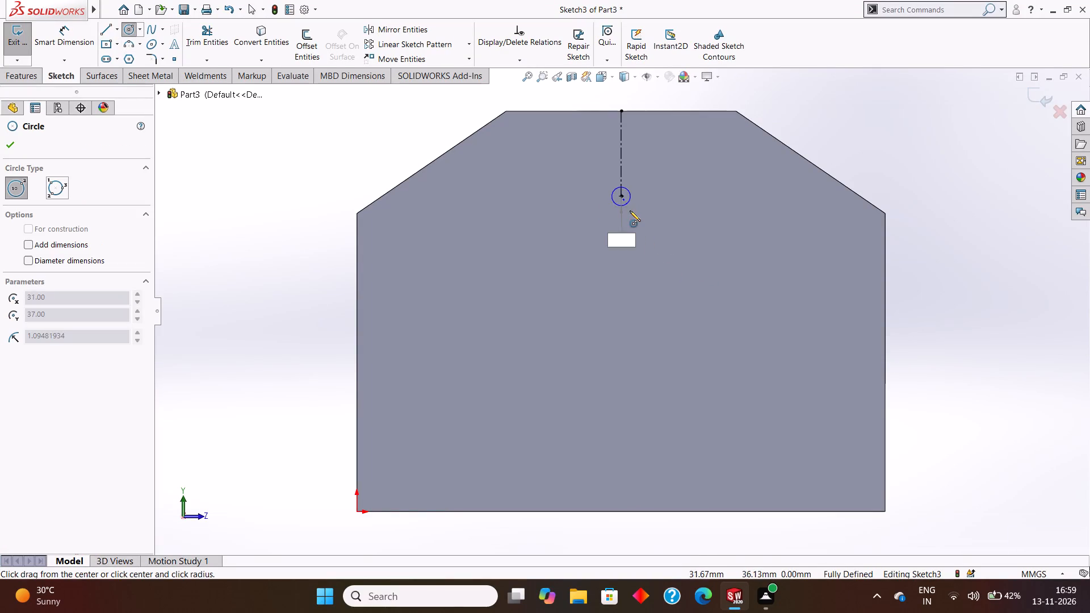
{"action": "left_click_drag", "start_coordinate": [630, 211], "coordinate": [631, 213]}
{"action": "left_click", "coordinate": [9, 140]}
Dimension the circle's diameter and set it to 7 mm.
{"action": "left_click", "coordinate": [64, 24]}
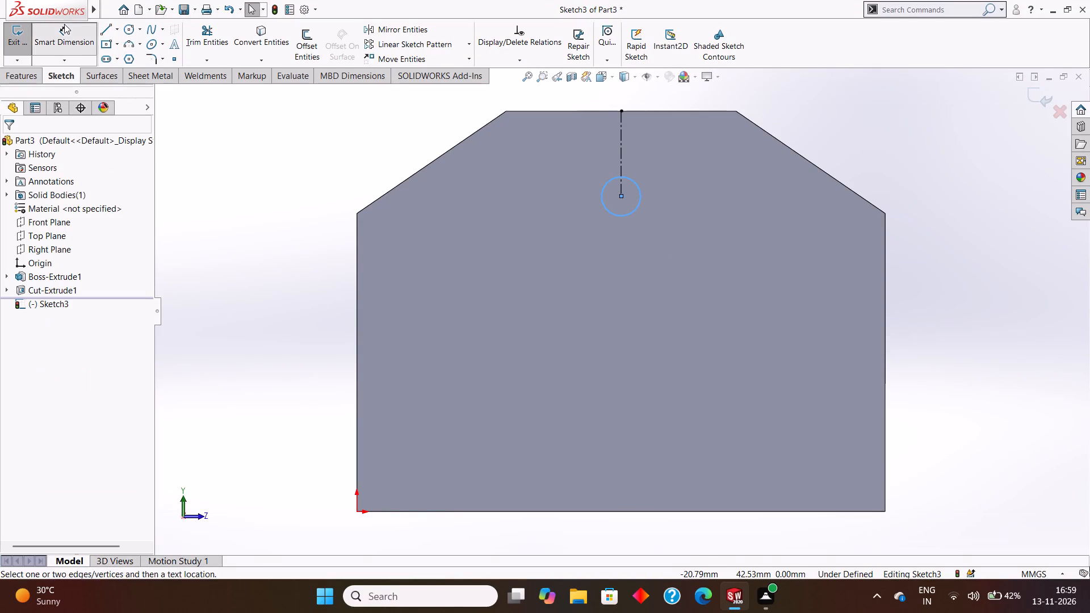
{"action": "left_click", "coordinate": [607, 179]}
{"action": "left_click", "coordinate": [555, 171]}
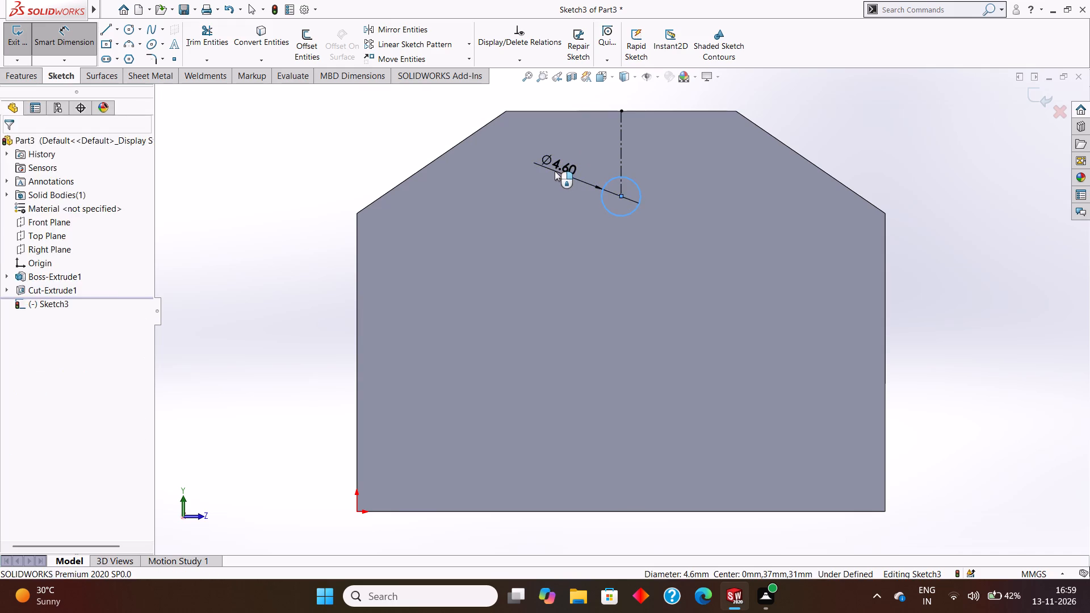
{"action": "key", "text": "BackSpace"}
{"action": "key", "text": "7"}
{"action": "key", "text": "Return"}
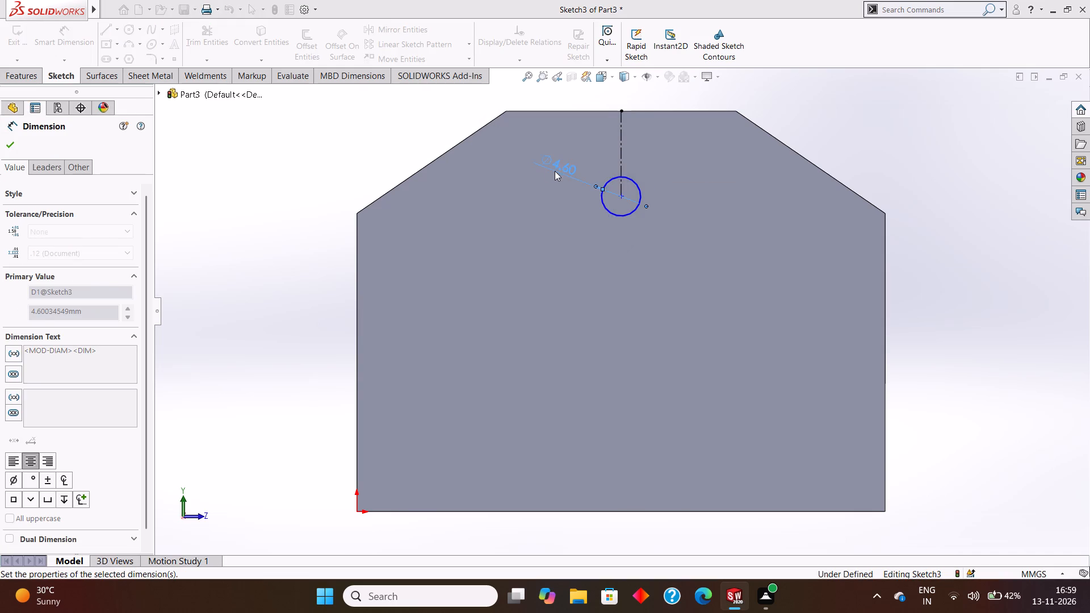
{"action": "left_click", "coordinate": [11, 141]}
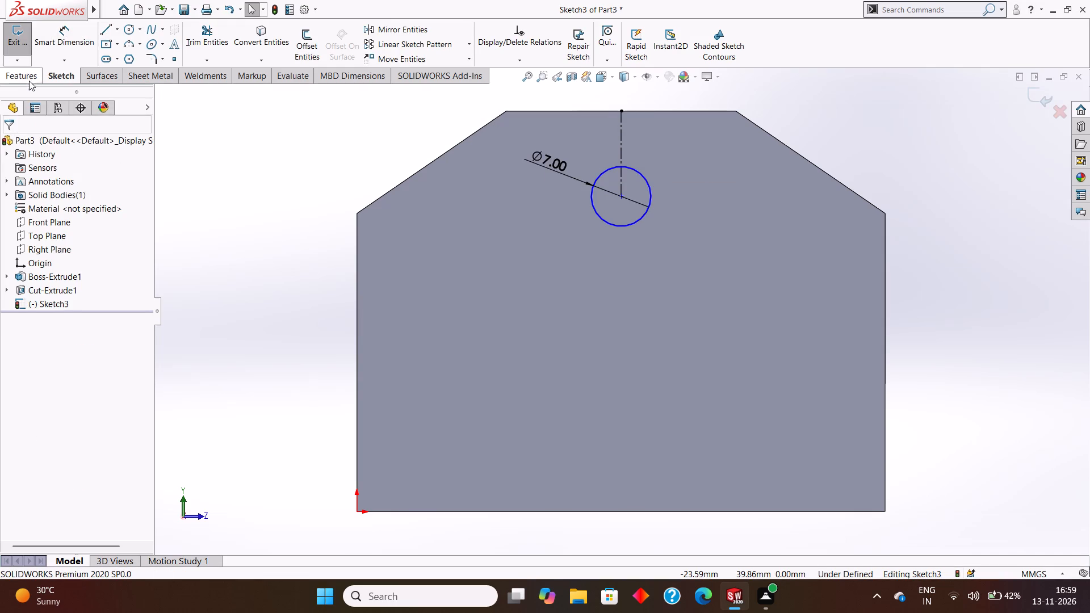
Cut the circle through the upright leg with a blind Extruded Cut 62 mm deep.
{"action": "left_click", "coordinate": [29, 79]}
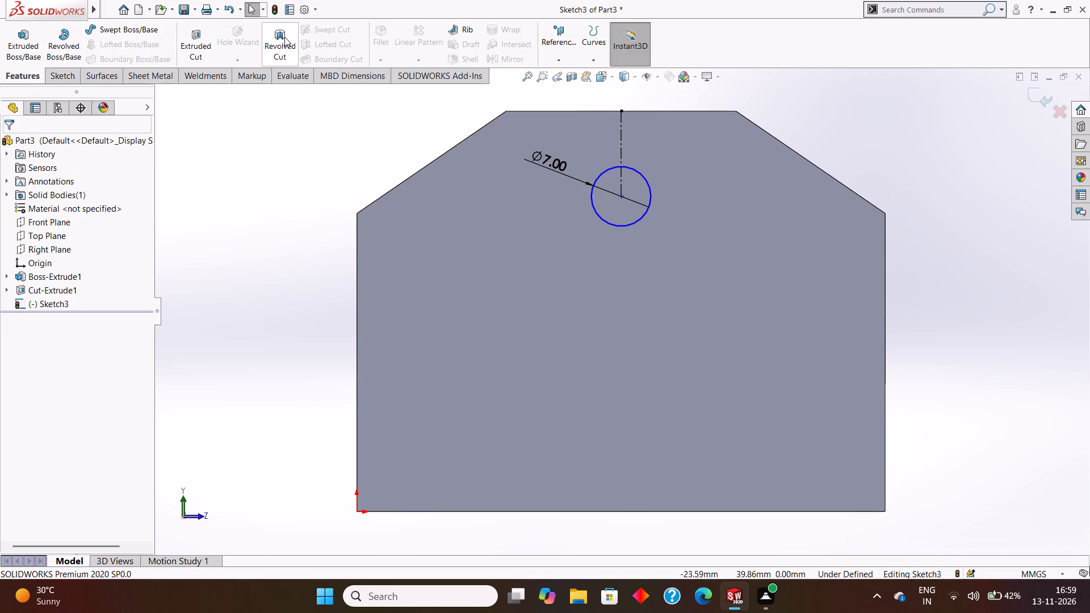
{"action": "left_click", "coordinate": [194, 46]}
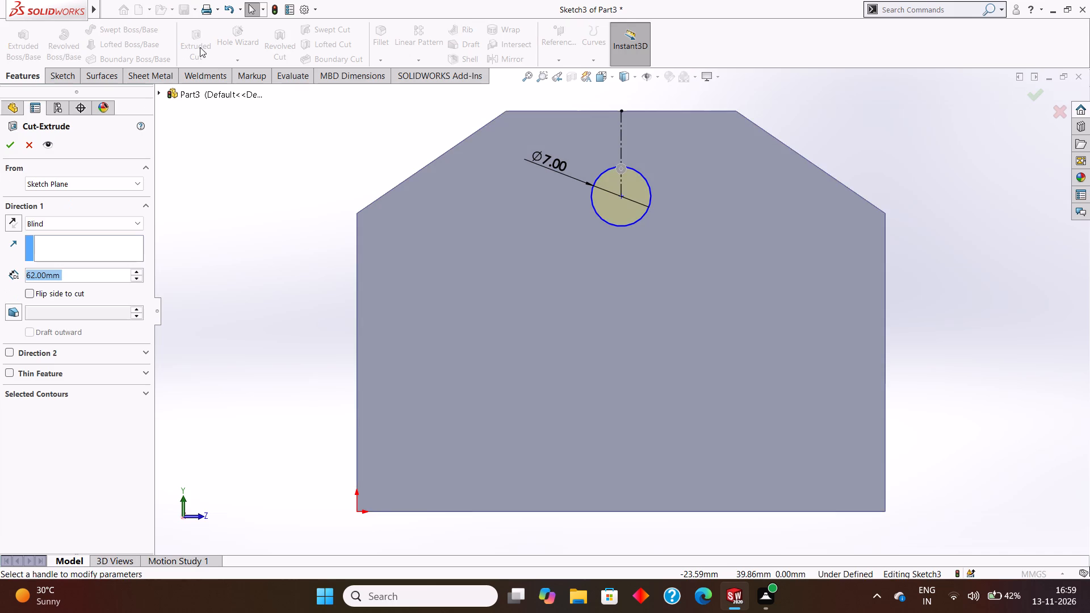
{"action": "middle_click_drag", "start_coordinate": [322, 133], "coordinate": [325, 293]}
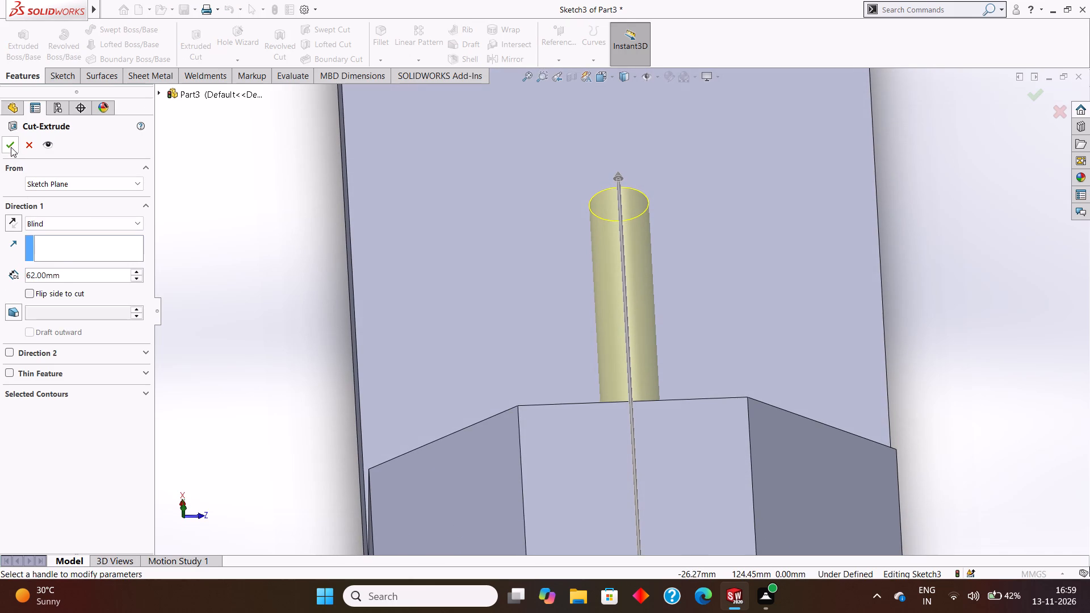
{"action": "left_click", "coordinate": [11, 146]}
{"action": "scroll", "coordinate": [561, 229], "scroll_direction": "up", "scroll_amount": 8}
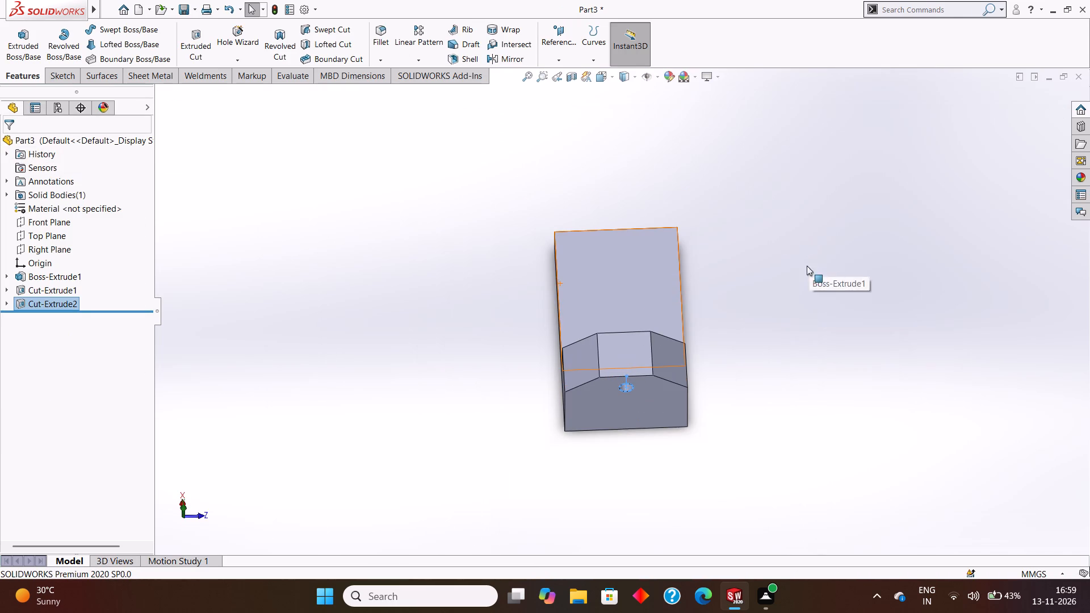
{"action": "left_click", "coordinate": [773, 216]}
Examine the hole in the upright leg and the bracket's overall shape from several angles.
{"action": "middle_click_drag", "start_coordinate": [822, 318], "coordinate": [644, 405]}
{"action": "middle_click_drag", "start_coordinate": [745, 313], "coordinate": [779, 381]}
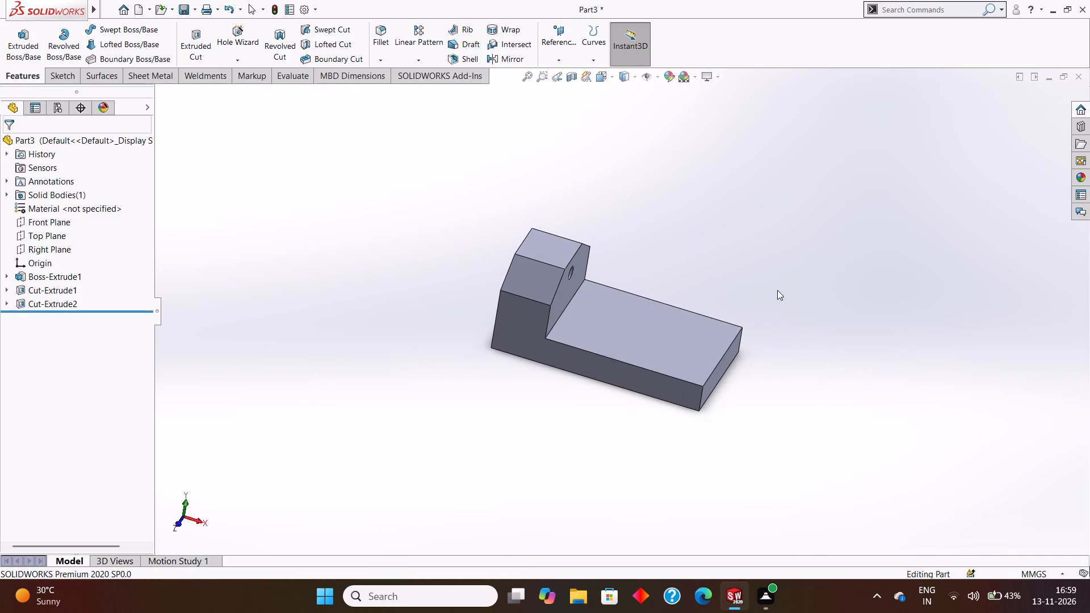
{"action": "middle_click_drag", "start_coordinate": [780, 295], "coordinate": [790, 308]}
{"action": "middle_click_drag", "start_coordinate": [778, 280], "coordinate": [769, 265]}
{"action": "middle_click_drag", "start_coordinate": [794, 266], "coordinate": [781, 281]}
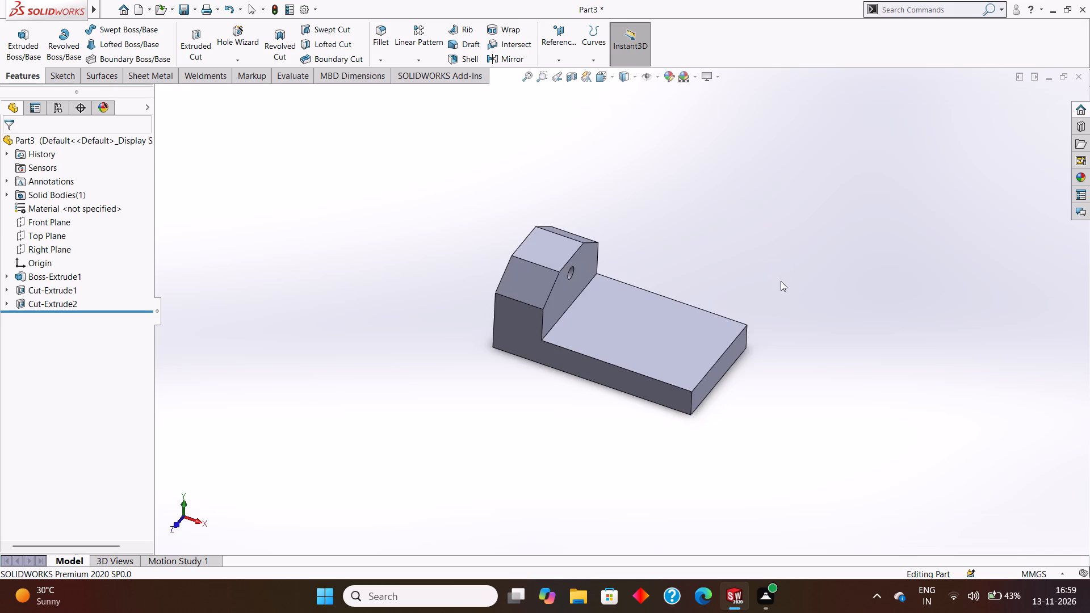
{"action": "middle_click_drag", "start_coordinate": [781, 283], "coordinate": [802, 320]}
{"action": "middle_click_drag", "start_coordinate": [799, 316], "coordinate": [756, 299]}
{"action": "middle_click_drag", "start_coordinate": [754, 283], "coordinate": [772, 324]}
{"action": "middle_click", "coordinate": [810, 338]}
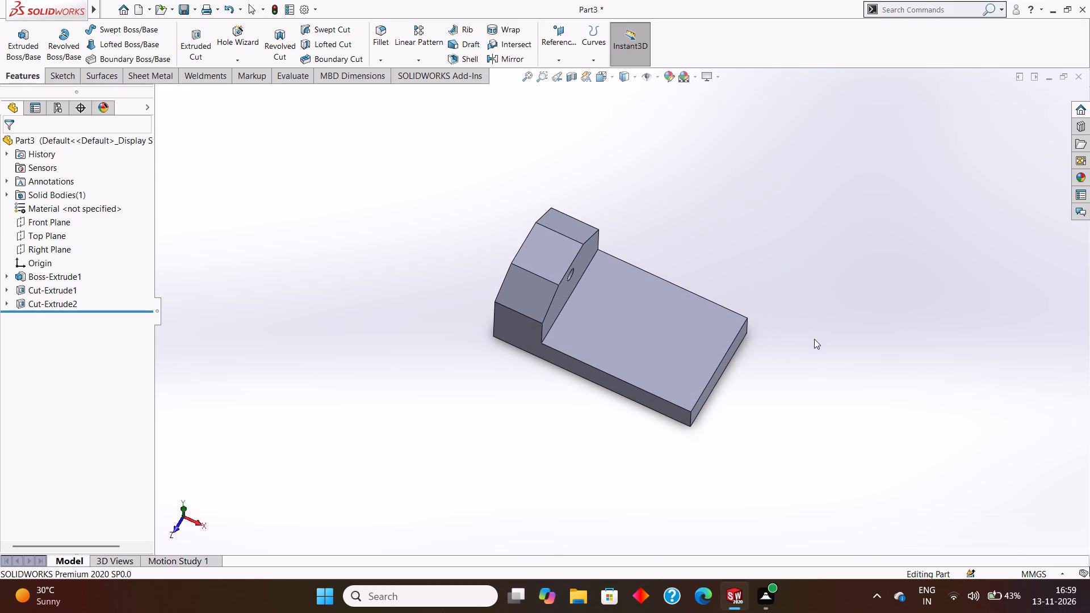
{"action": "middle_click_drag", "start_coordinate": [823, 346], "coordinate": [842, 373]}
{"action": "middle_click", "coordinate": [764, 324]}
{"action": "middle_click_drag", "start_coordinate": [769, 335], "coordinate": [736, 318]}
{"action": "middle_click_drag", "start_coordinate": [773, 327], "coordinate": [735, 310]}
{"action": "middle_click_drag", "start_coordinate": [740, 316], "coordinate": [758, 333]}
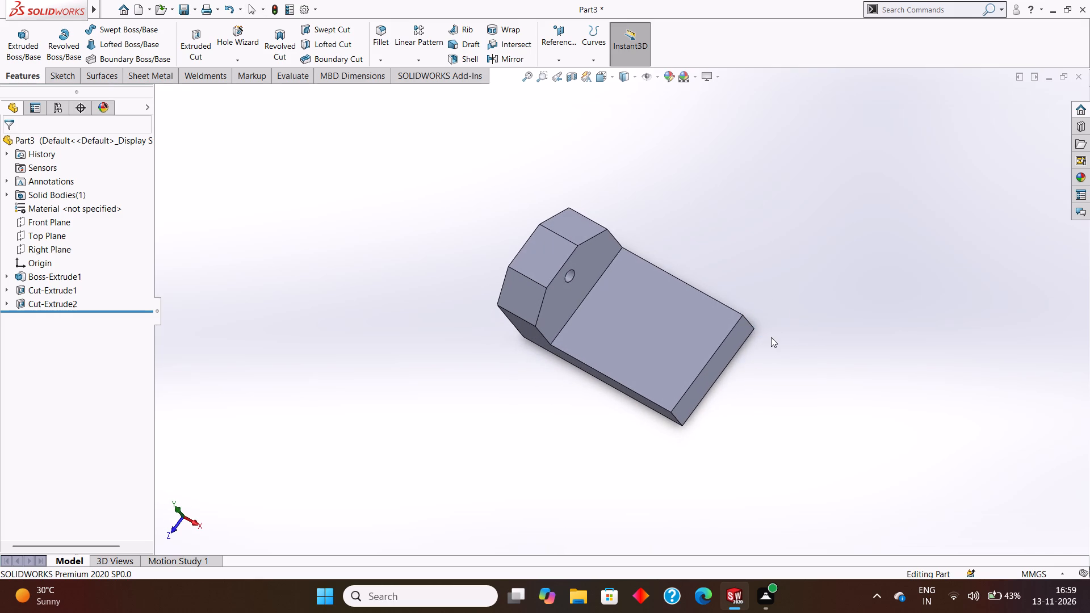
{"action": "middle_click_drag", "start_coordinate": [771, 337], "coordinate": [743, 322]}
{"action": "middle_click_drag", "start_coordinate": [752, 321], "coordinate": [763, 328]}
{"action": "middle_click_drag", "start_coordinate": [778, 330], "coordinate": [769, 318]}
{"action": "middle_click", "coordinate": [769, 318]}
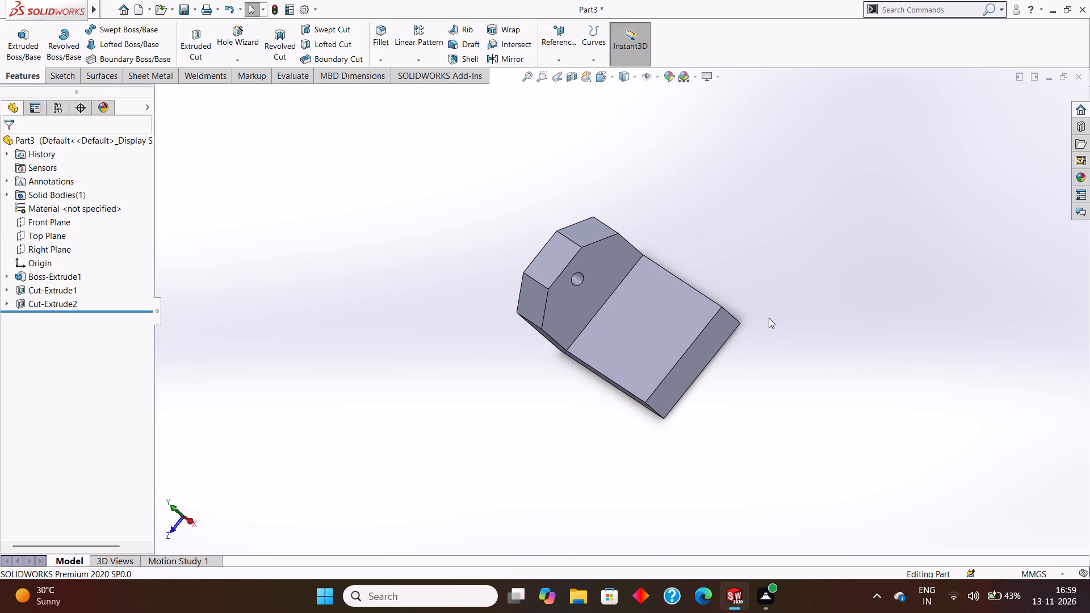
{"action": "middle_click_drag", "start_coordinate": [780, 324], "coordinate": [762, 318]}
{"action": "middle_click_drag", "start_coordinate": [762, 317], "coordinate": [777, 340]}
{"action": "middle_click_drag", "start_coordinate": [778, 340], "coordinate": [755, 340]}
{"action": "middle_click_drag", "start_coordinate": [789, 336], "coordinate": [798, 338]}
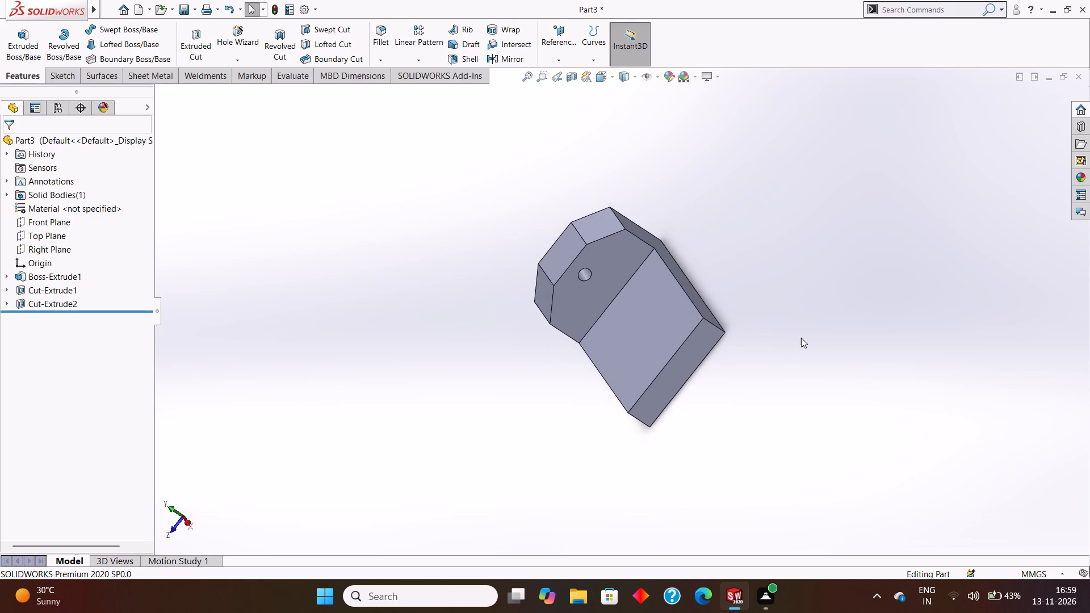
{"action": "middle_click_drag", "start_coordinate": [800, 336], "coordinate": [791, 328]}
{"action": "middle_click_drag", "start_coordinate": [792, 322], "coordinate": [799, 331]}
{"action": "middle_click_drag", "start_coordinate": [799, 330], "coordinate": [794, 318]}
{"action": "middle_click_drag", "start_coordinate": [795, 310], "coordinate": [802, 320]}
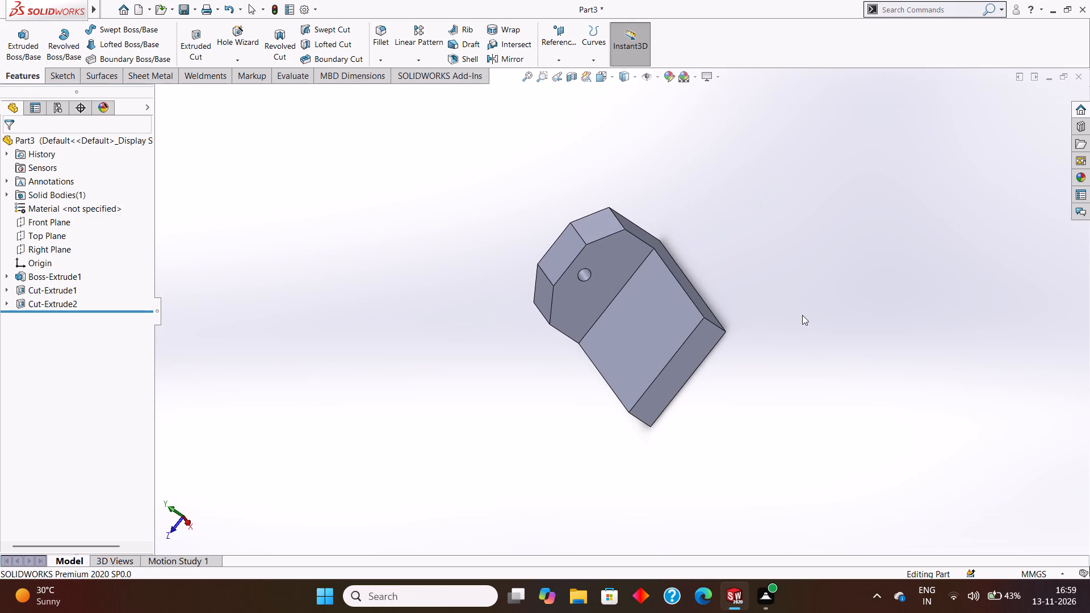
{"action": "middle_click", "coordinate": [802, 315]}
{"action": "middle_click_drag", "start_coordinate": [806, 318], "coordinate": [799, 308]}
{"action": "middle_click_drag", "start_coordinate": [799, 308], "coordinate": [802, 313]}
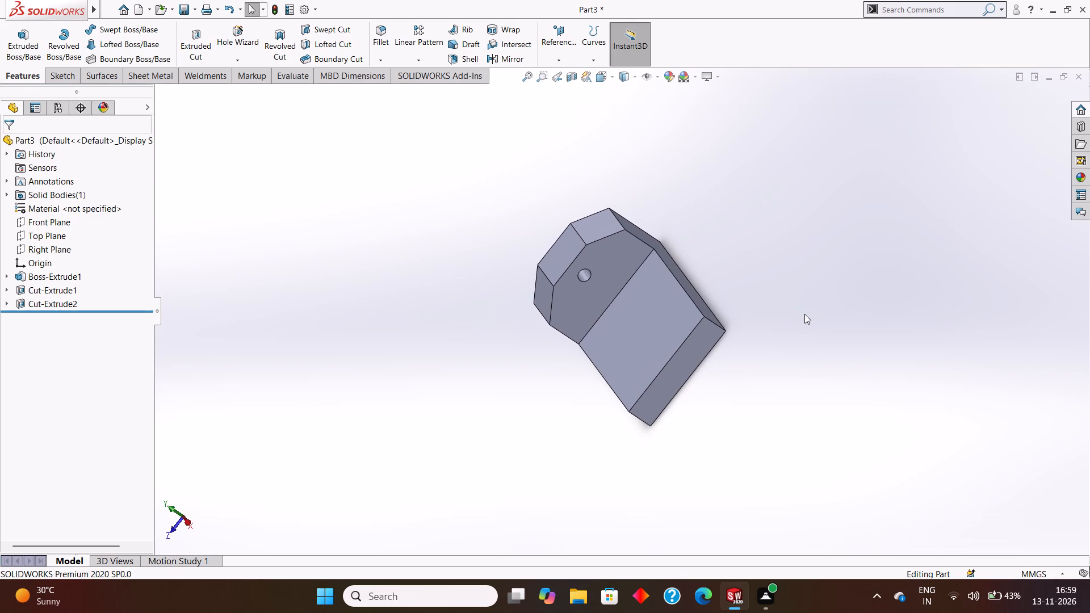
{"action": "middle_click_drag", "start_coordinate": [806, 314], "coordinate": [796, 313]}
{"action": "middle_click_drag", "start_coordinate": [794, 312], "coordinate": [802, 326]}
{"action": "middle_click_drag", "start_coordinate": [802, 326], "coordinate": [772, 316]}
{"action": "middle_click_drag", "start_coordinate": [772, 318], "coordinate": [796, 337]}
{"action": "middle_click_drag", "start_coordinate": [796, 335], "coordinate": [789, 329]}
{"action": "middle_click_drag", "start_coordinate": [787, 326], "coordinate": [795, 331]}
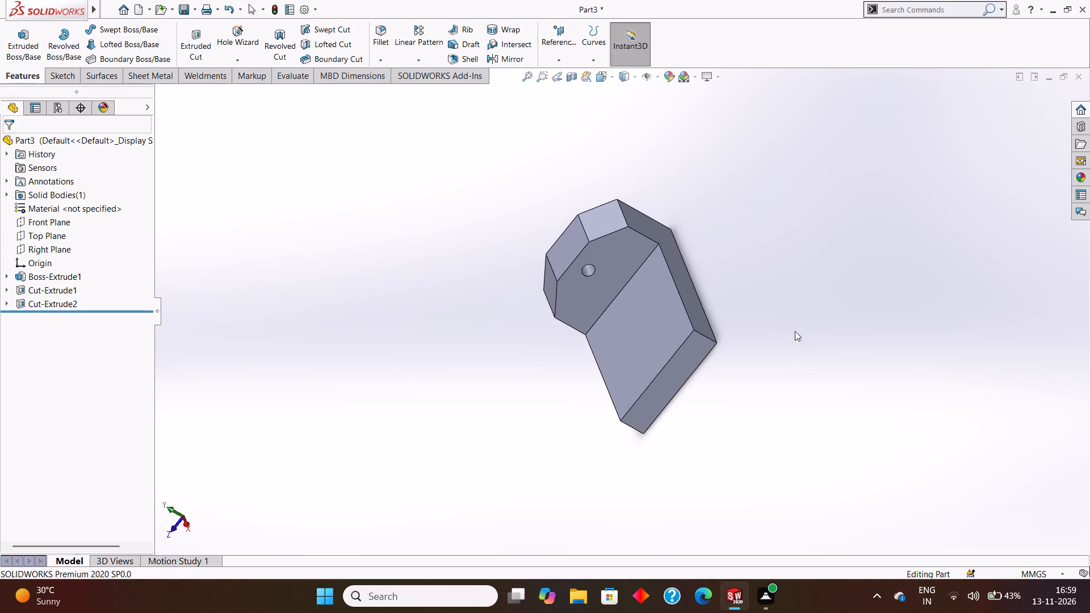
{"action": "middle_click_drag", "start_coordinate": [811, 330], "coordinate": [842, 292]}
{"action": "middle_click_drag", "start_coordinate": [762, 381], "coordinate": [820, 294]}
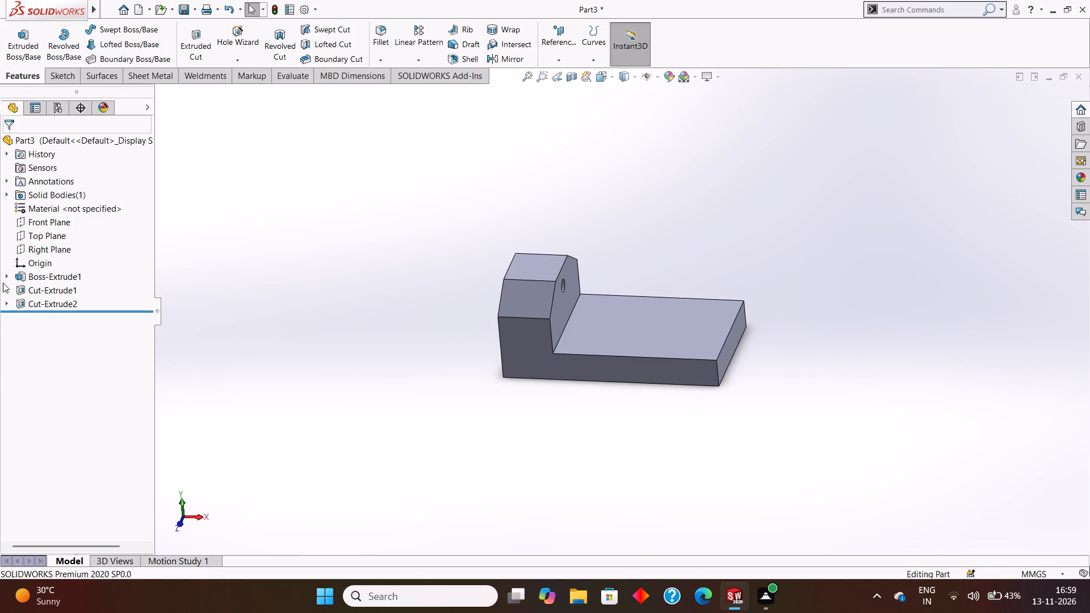
Reveal the base extrusion's sketch and check the bracket's shape against its dimensions from several angles.
{"action": "left_click", "coordinate": [6, 273]}
{"action": "left_click", "coordinate": [41, 286]}
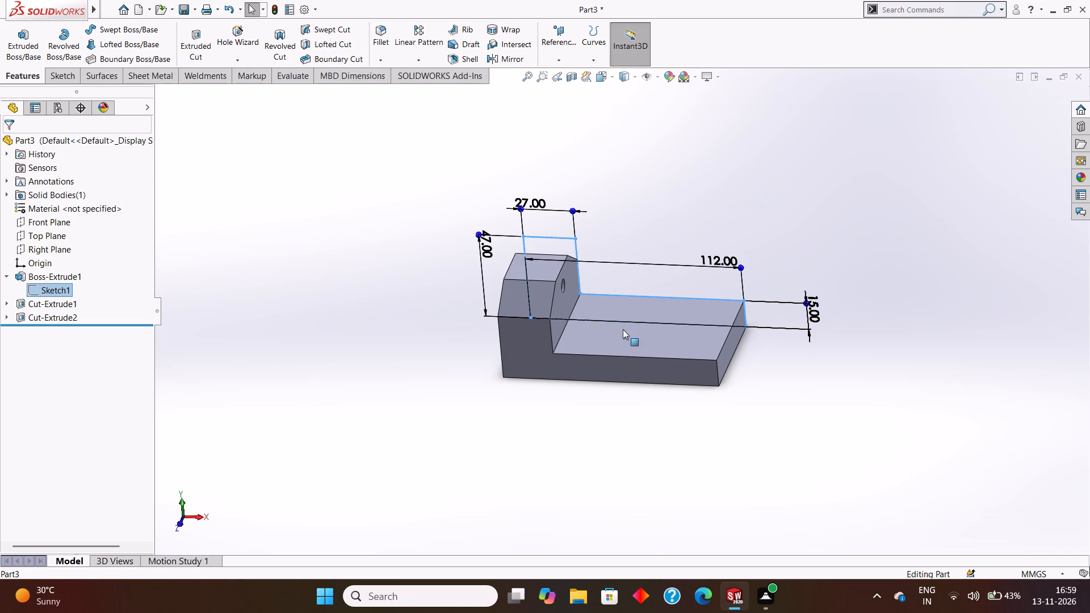
{"action": "left_click", "coordinate": [609, 205]}
{"action": "middle_click_drag", "start_coordinate": [728, 210], "coordinate": [717, 205]}
{"action": "middle_click_drag", "start_coordinate": [719, 208], "coordinate": [730, 232]}
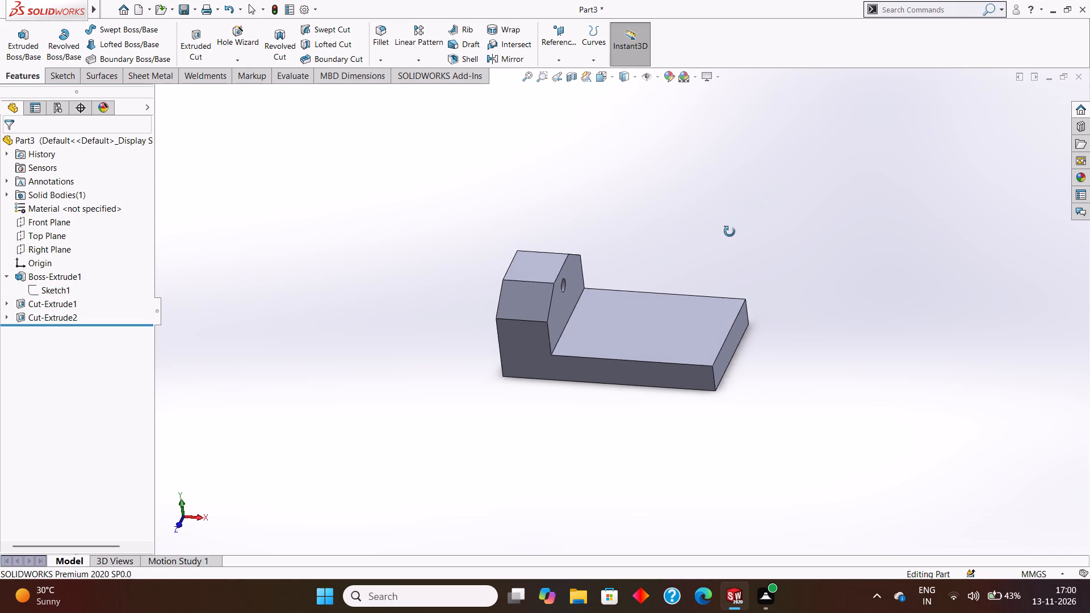
{"action": "middle_click_drag", "start_coordinate": [730, 232], "coordinate": [732, 234]}
{"action": "middle_click_drag", "start_coordinate": [732, 234], "coordinate": [743, 247]}
{"action": "middle_click_drag", "start_coordinate": [744, 247], "coordinate": [732, 232]}
{"action": "middle_click_drag", "start_coordinate": [732, 230], "coordinate": [743, 246]}
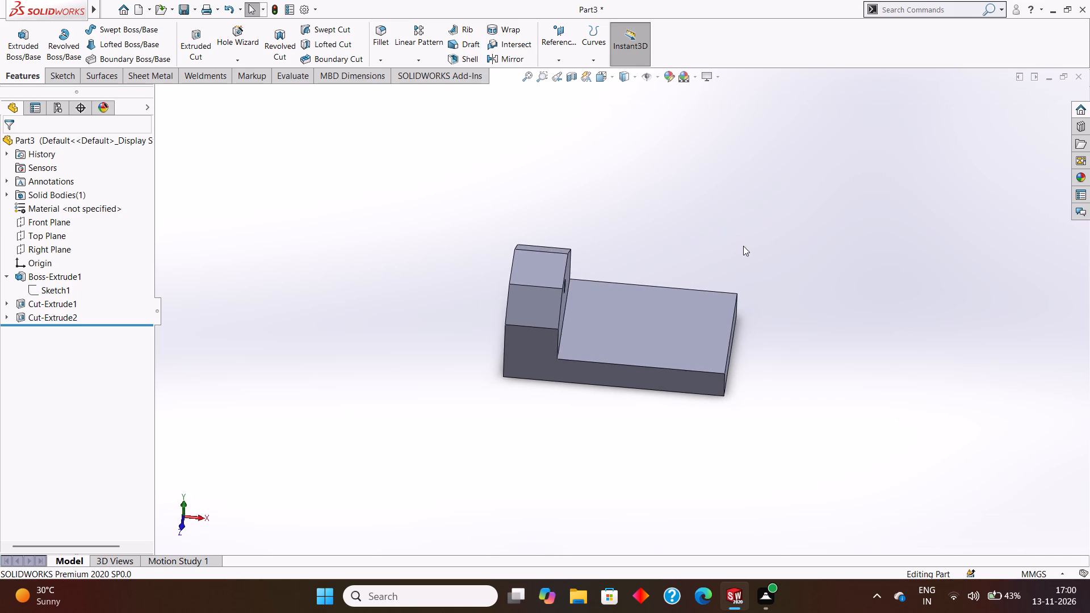
{"action": "middle_click", "coordinate": [743, 246]}
{"action": "middle_click_drag", "start_coordinate": [745, 245], "coordinate": [739, 226]}
{"action": "scroll", "coordinate": [739, 225], "scroll_direction": "up", "scroll_amount": 1}
{"action": "middle_click", "coordinate": [739, 225]}
{"action": "middle_click_drag", "start_coordinate": [744, 233], "coordinate": [741, 221]}
{"action": "middle_click", "coordinate": [741, 221]}
{"action": "middle_click_drag", "start_coordinate": [742, 222], "coordinate": [751, 230]}
{"action": "middle_click_drag", "start_coordinate": [752, 233], "coordinate": [752, 232]}
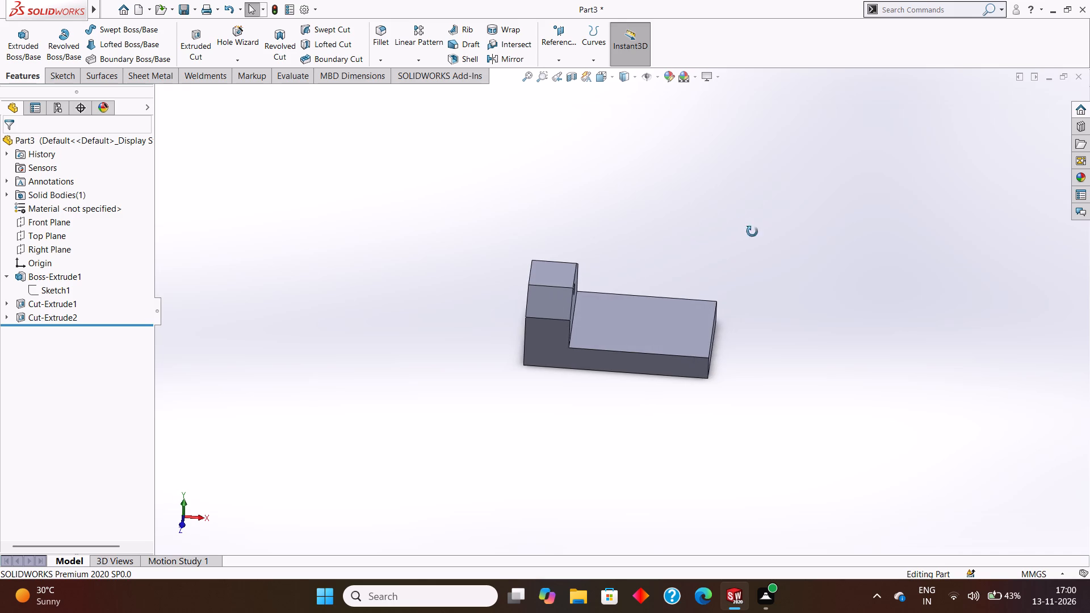
{"action": "middle_click_drag", "start_coordinate": [752, 232], "coordinate": [745, 210]}
{"action": "middle_click_drag", "start_coordinate": [750, 227], "coordinate": [744, 206]}
{"action": "middle_click_drag", "start_coordinate": [748, 221], "coordinate": [744, 204]}
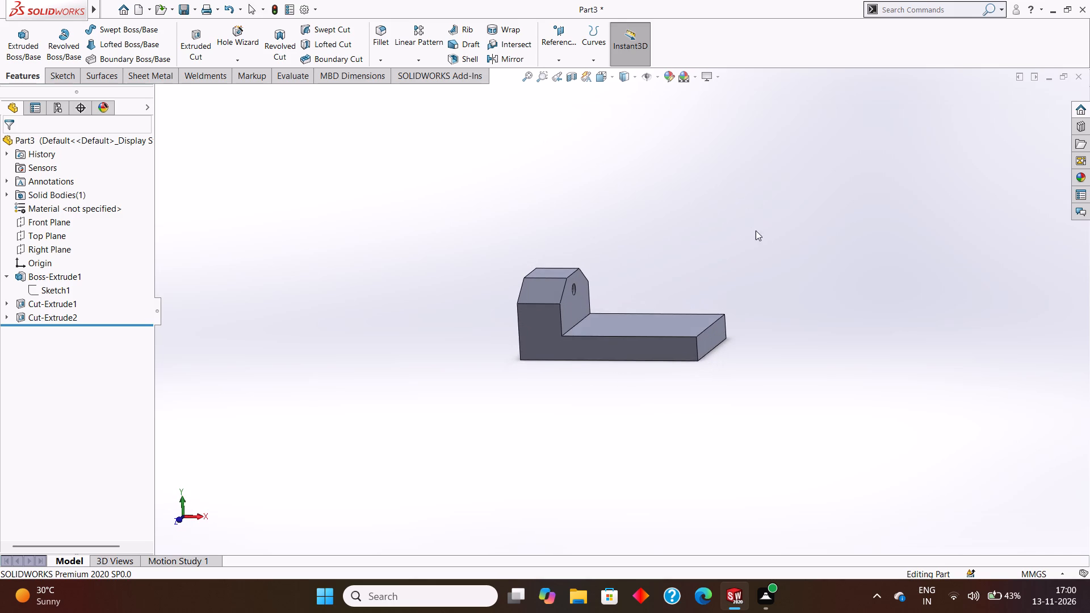
{"action": "middle_click_drag", "start_coordinate": [756, 230], "coordinate": [747, 217]}
{"action": "middle_click_drag", "start_coordinate": [752, 221], "coordinate": [747, 213]}
{"action": "middle_click", "coordinate": [747, 213]}
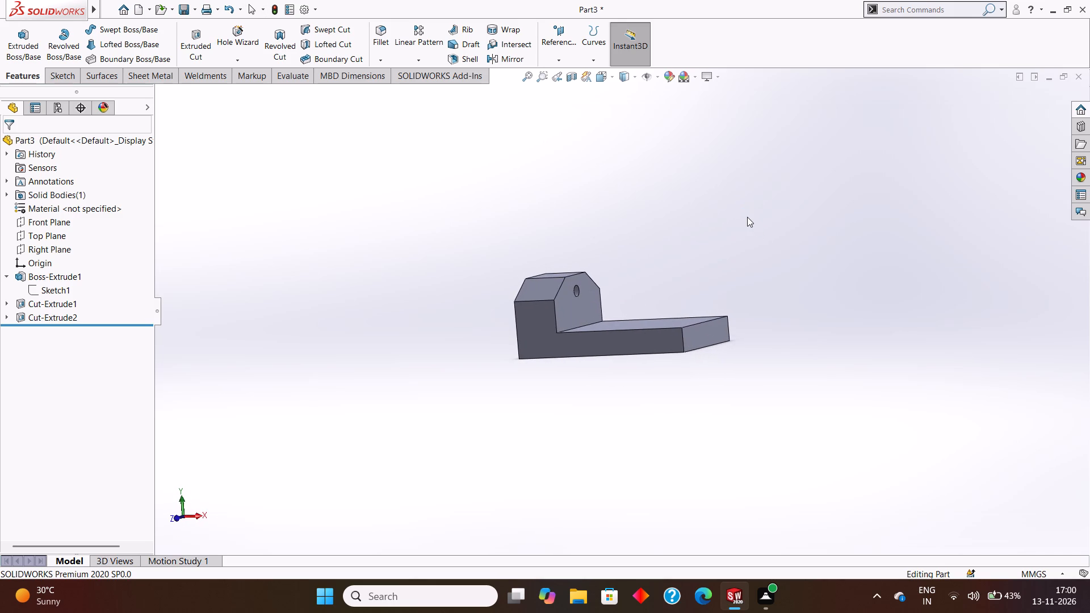
{"action": "middle_click_drag", "start_coordinate": [747, 217], "coordinate": [752, 205]}
{"action": "middle_click_drag", "start_coordinate": [744, 223], "coordinate": [746, 212]}
{"action": "middle_click_drag", "start_coordinate": [748, 224], "coordinate": [754, 275]}
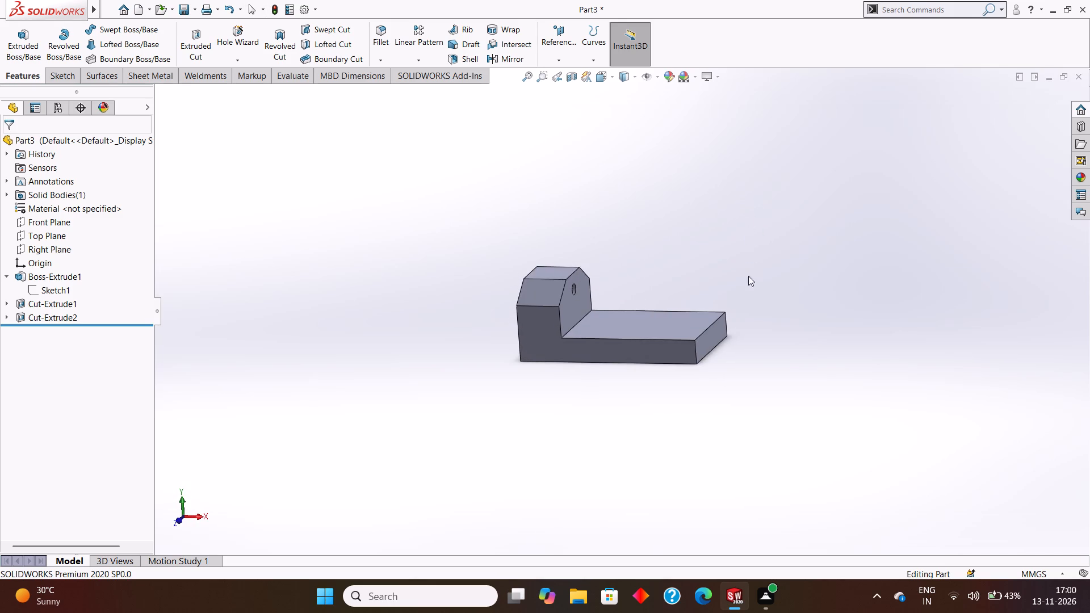
Open the base L-profile sketch for editing, examine its dimensions and extruded outline from several angles, and exit without changes.
{"action": "left_click", "coordinate": [45, 292]}
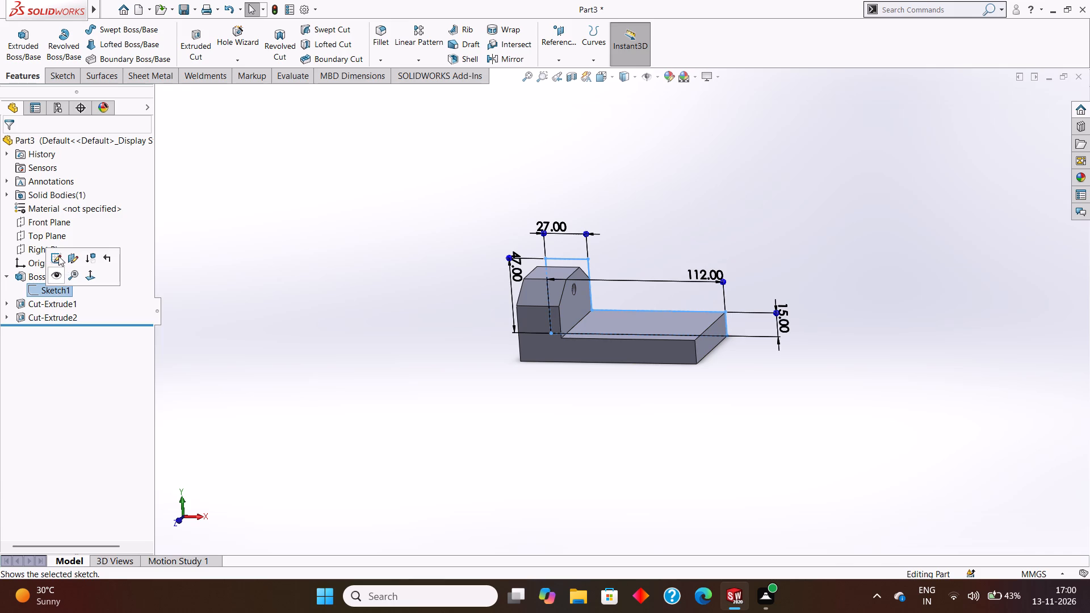
{"action": "left_click", "coordinate": [58, 256]}
{"action": "middle_click_drag", "start_coordinate": [682, 375], "coordinate": [652, 425]}
{"action": "middle_click_drag", "start_coordinate": [657, 383], "coordinate": [660, 381]}
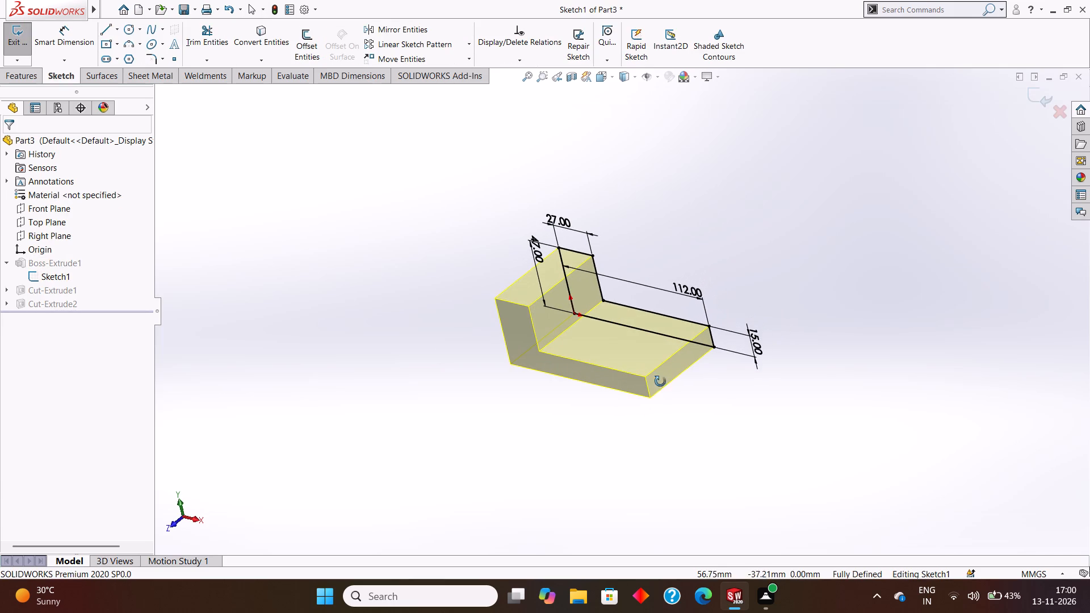
{"action": "middle_click_drag", "start_coordinate": [660, 381], "coordinate": [678, 372]}
{"action": "middle_click", "coordinate": [685, 373]}
{"action": "middle_click_drag", "start_coordinate": [688, 368], "coordinate": [702, 363]}
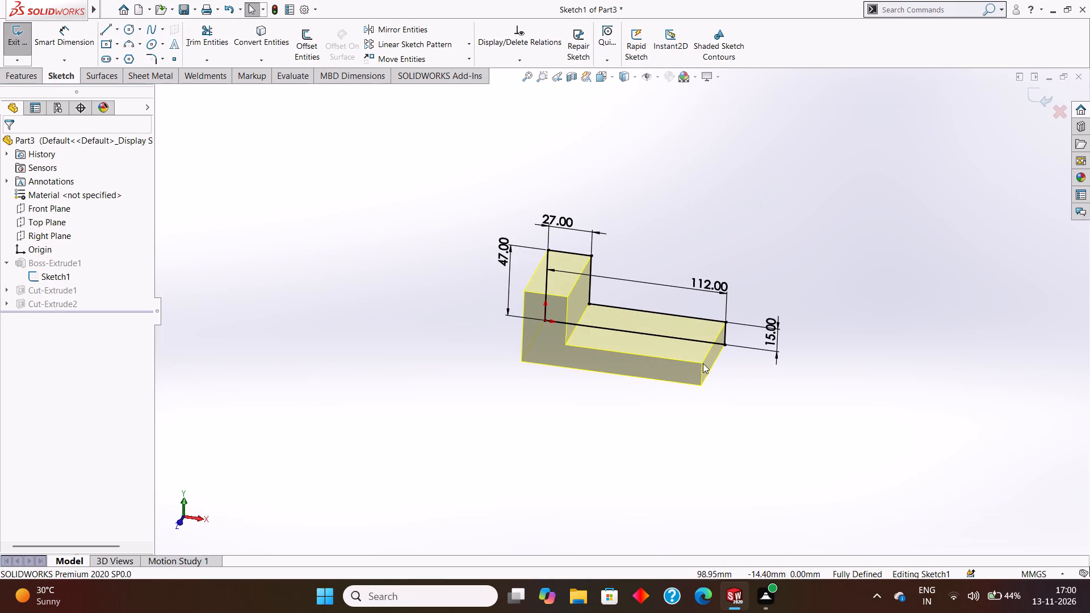
{"action": "middle_click_drag", "start_coordinate": [660, 397], "coordinate": [651, 383]}
{"action": "middle_click_drag", "start_coordinate": [651, 390], "coordinate": [639, 385]}
{"action": "middle_click_drag", "start_coordinate": [639, 385], "coordinate": [645, 388]}
{"action": "middle_click", "coordinate": [651, 392]}
{"action": "middle_click", "coordinate": [652, 392]}
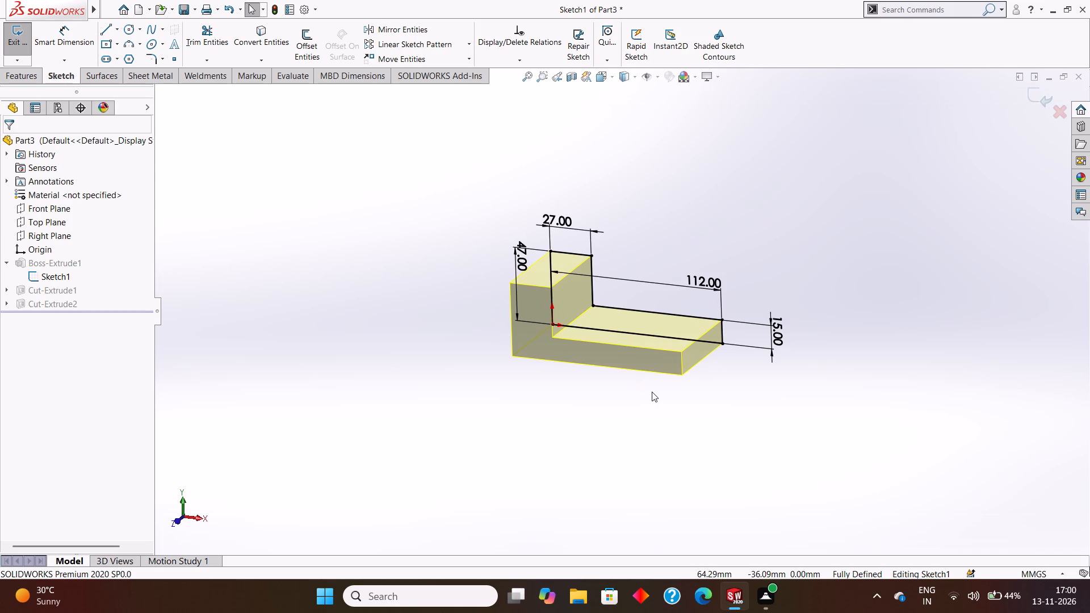
{"action": "middle_click_drag", "start_coordinate": [654, 392], "coordinate": [661, 398]}
{"action": "middle_click_drag", "start_coordinate": [661, 398], "coordinate": [677, 413]}
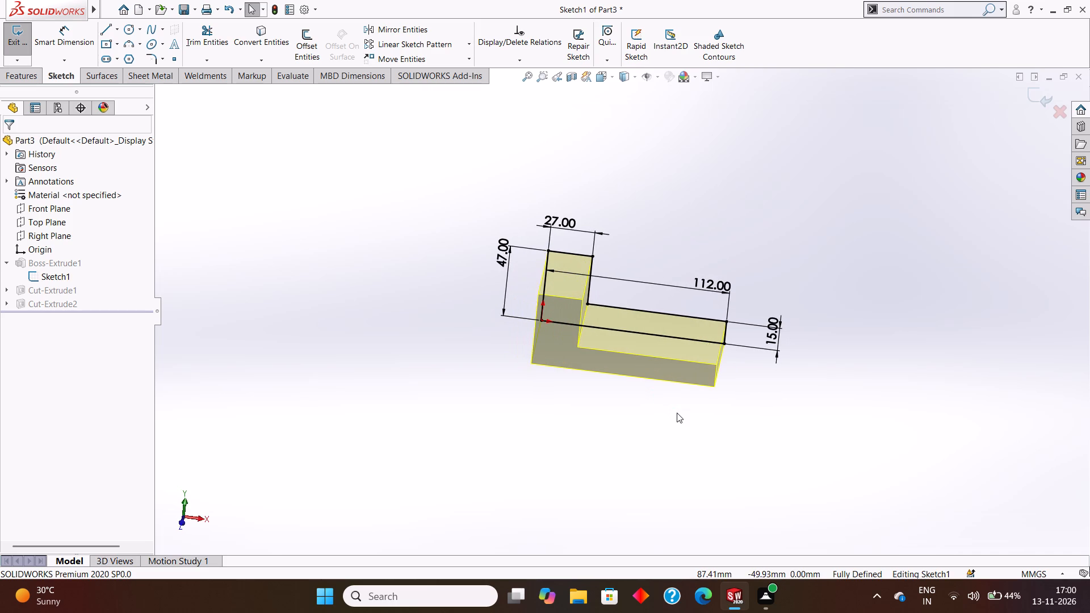
{"action": "middle_click_drag", "start_coordinate": [677, 413], "coordinate": [681, 418]}
{"action": "middle_click_drag", "start_coordinate": [681, 418], "coordinate": [687, 426]}
{"action": "middle_click_drag", "start_coordinate": [686, 426], "coordinate": [672, 417]}
{"action": "middle_click_drag", "start_coordinate": [672, 417], "coordinate": [678, 422]}
{"action": "middle_click_drag", "start_coordinate": [670, 402], "coordinate": [678, 421]}
{"action": "middle_click_drag", "start_coordinate": [666, 393], "coordinate": [668, 397]}
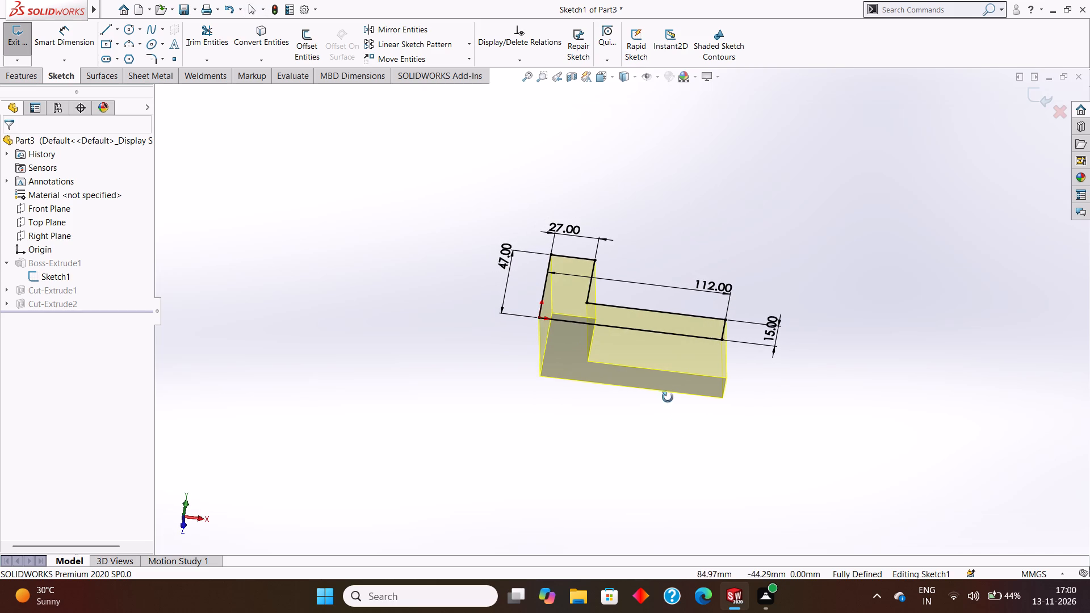
{"action": "middle_click_drag", "start_coordinate": [668, 397], "coordinate": [676, 418]}
{"action": "middle_click_drag", "start_coordinate": [642, 379], "coordinate": [655, 413]}
{"action": "middle_click_drag", "start_coordinate": [651, 406], "coordinate": [613, 379]}
{"action": "middle_click_drag", "start_coordinate": [613, 376], "coordinate": [588, 360]}
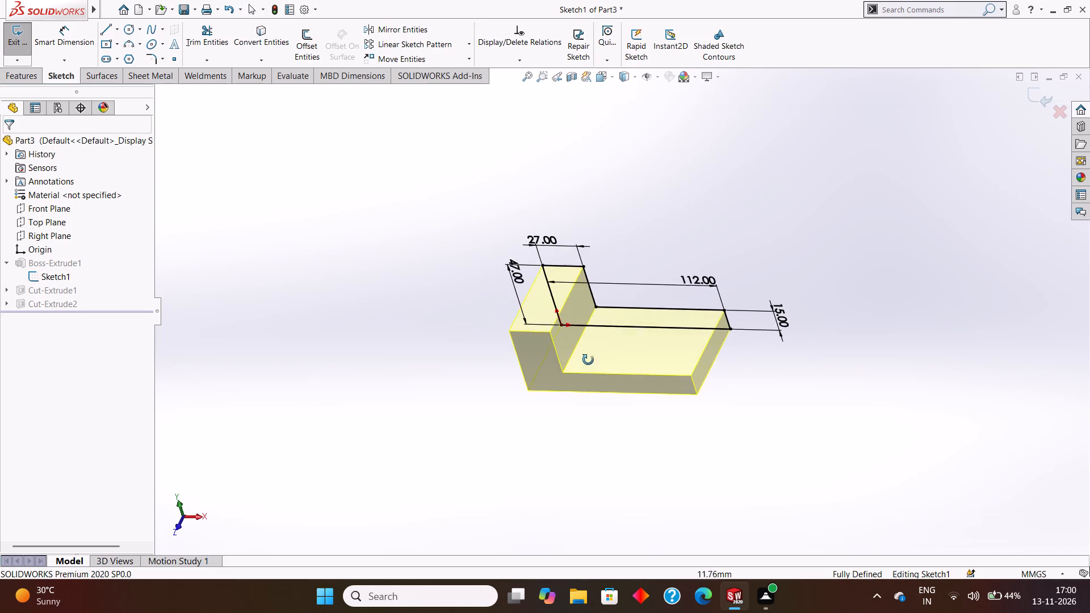
{"action": "middle_click_drag", "start_coordinate": [588, 360], "coordinate": [587, 358]}
{"action": "middle_click_drag", "start_coordinate": [582, 341], "coordinate": [607, 356]}
{"action": "middle_click_drag", "start_coordinate": [605, 351], "coordinate": [594, 338]}
{"action": "middle_click_drag", "start_coordinate": [593, 338], "coordinate": [599, 346]}
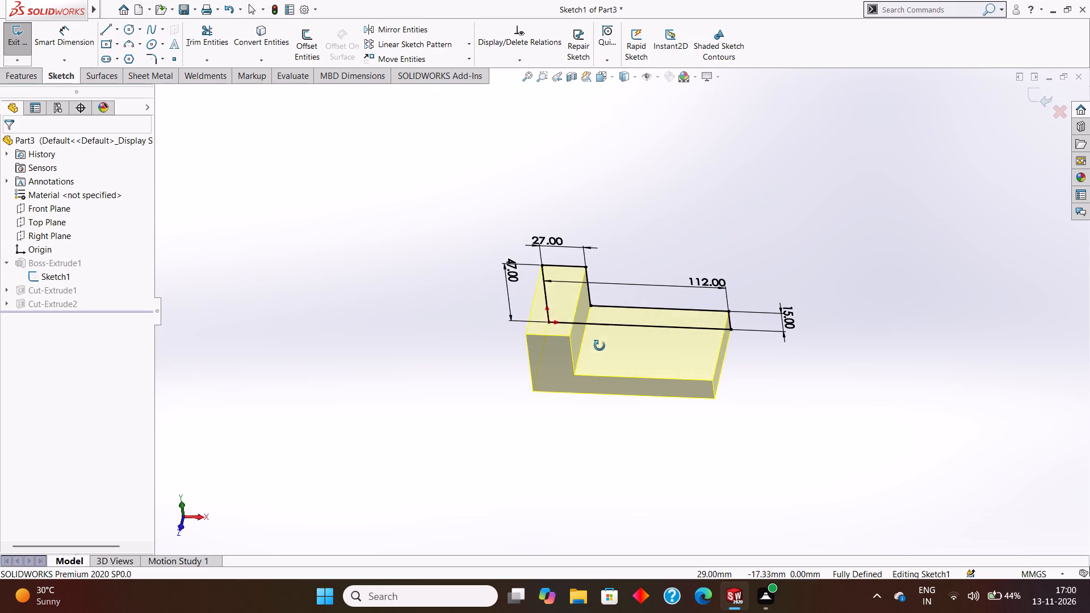
{"action": "middle_click_drag", "start_coordinate": [599, 346], "coordinate": [601, 347]}
{"action": "middle_click_drag", "start_coordinate": [606, 349], "coordinate": [612, 356]}
{"action": "middle_click_drag", "start_coordinate": [619, 365], "coordinate": [617, 360]}
{"action": "middle_click", "coordinate": [621, 368]}
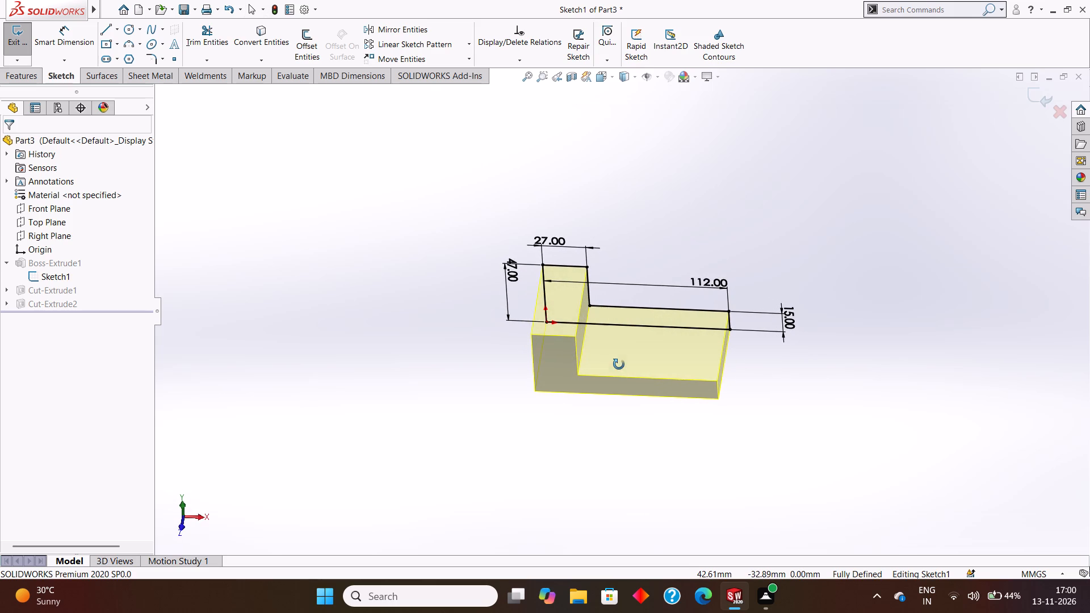
{"action": "middle_click_drag", "start_coordinate": [619, 364], "coordinate": [624, 368]}
{"action": "middle_click_drag", "start_coordinate": [624, 368], "coordinate": [630, 377]}
{"action": "middle_click_drag", "start_coordinate": [638, 396], "coordinate": [619, 376]}
{"action": "middle_click_drag", "start_coordinate": [627, 384], "coordinate": [647, 408]}
{"action": "middle_click_drag", "start_coordinate": [647, 408], "coordinate": [627, 397]}
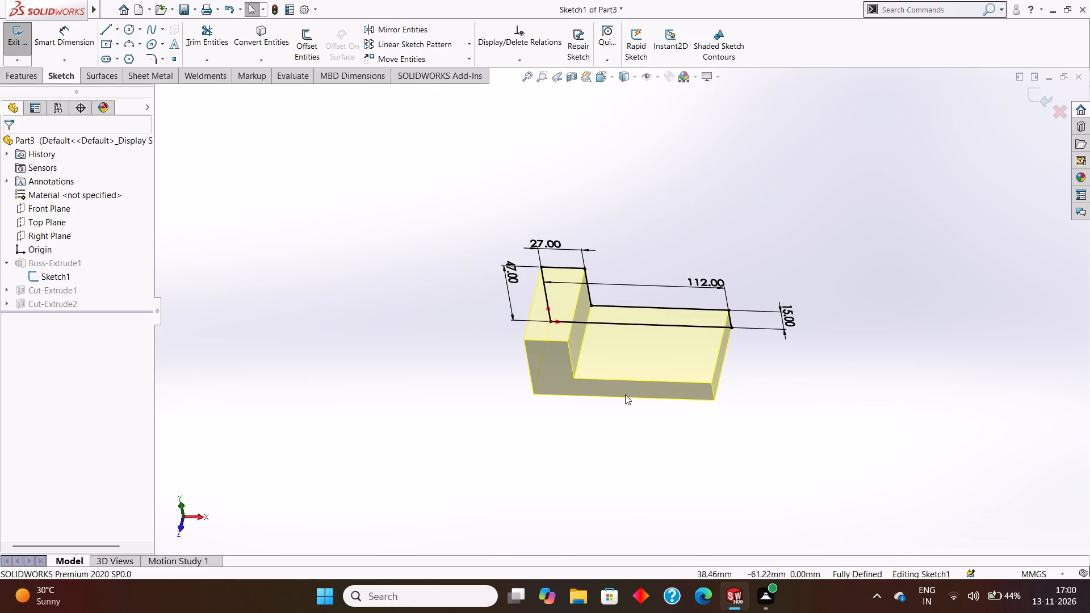
{"action": "middle_click_drag", "start_coordinate": [625, 394], "coordinate": [632, 407]}
{"action": "middle_click_drag", "start_coordinate": [632, 407], "coordinate": [638, 414]}
{"action": "middle_click_drag", "start_coordinate": [636, 394], "coordinate": [638, 398]}
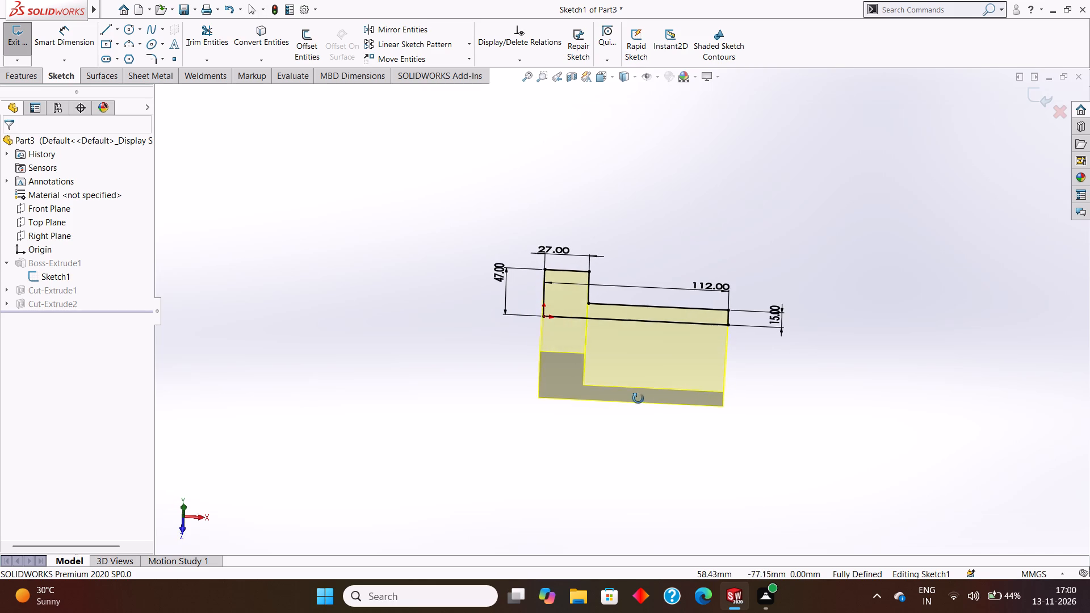
{"action": "middle_click_drag", "start_coordinate": [638, 398], "coordinate": [639, 400]}
{"action": "middle_click_drag", "start_coordinate": [636, 397], "coordinate": [625, 381]}
{"action": "middle_click_drag", "start_coordinate": [625, 380], "coordinate": [631, 388]}
{"action": "middle_click_drag", "start_coordinate": [631, 388], "coordinate": [627, 384]}
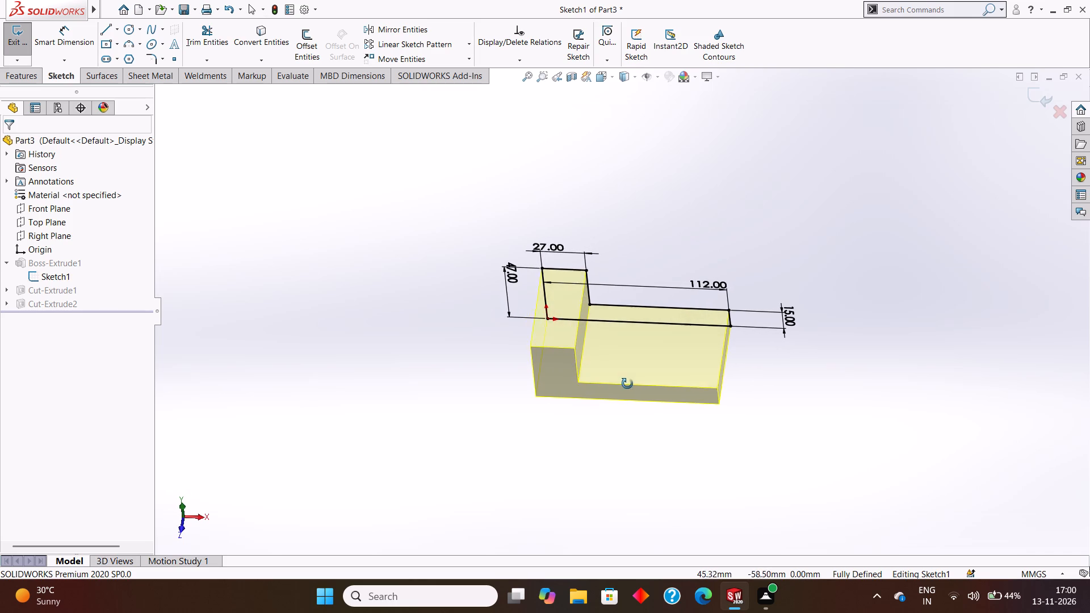
{"action": "middle_click_drag", "start_coordinate": [627, 384], "coordinate": [627, 382]}
{"action": "middle_click_drag", "start_coordinate": [627, 382], "coordinate": [633, 393]}
{"action": "middle_click", "coordinate": [633, 393]}
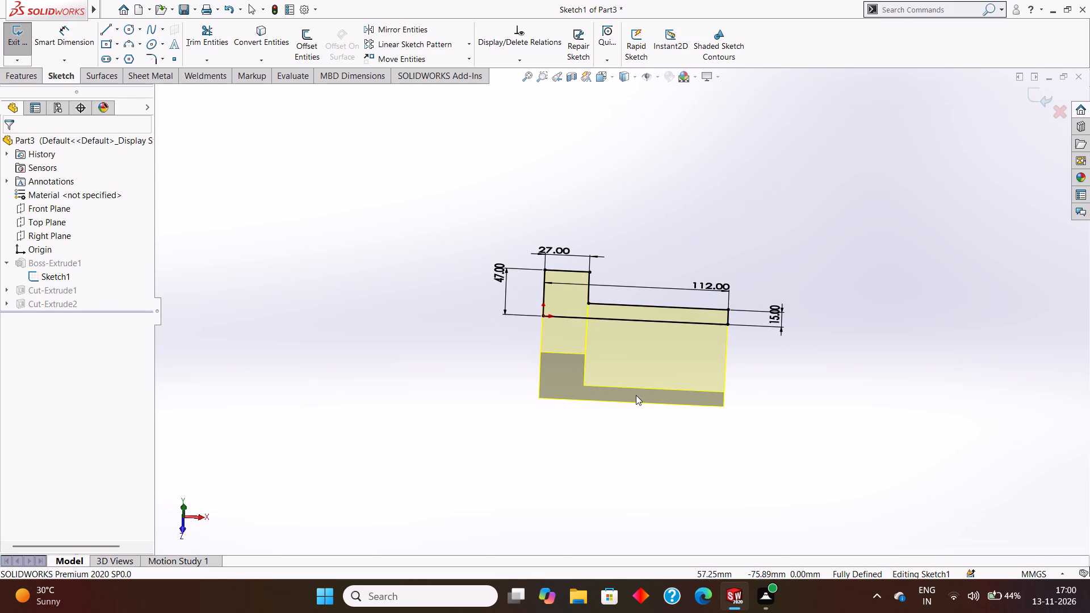
{"action": "middle_click_drag", "start_coordinate": [636, 395], "coordinate": [639, 400]}
{"action": "middle_click_drag", "start_coordinate": [639, 401], "coordinate": [631, 392]}
{"action": "middle_click_drag", "start_coordinate": [631, 392], "coordinate": [634, 397]}
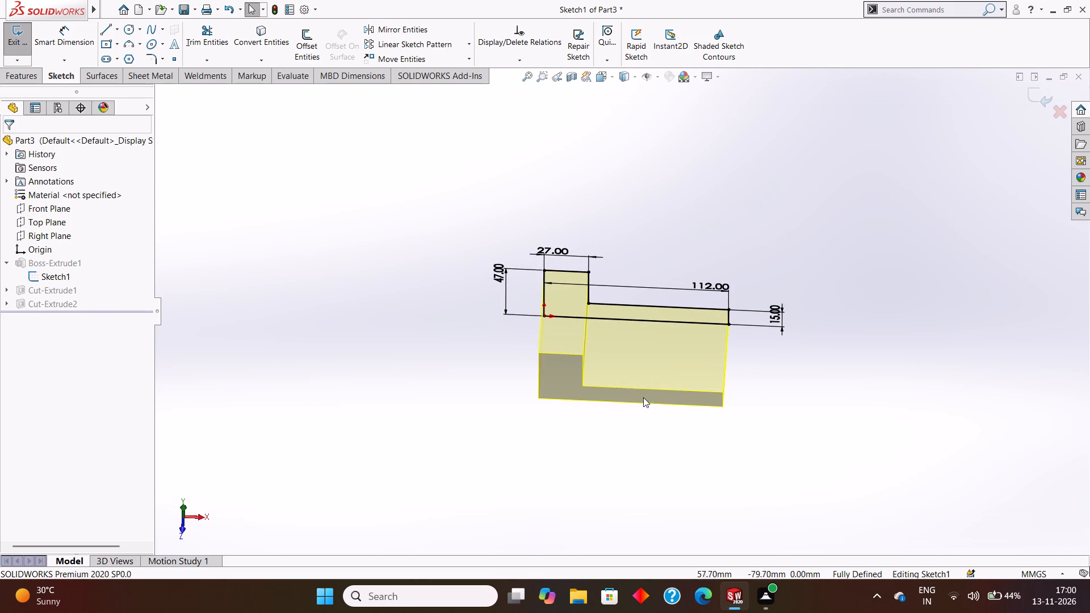
{"action": "key", "text": "Escape"}
{"action": "key", "text": "Escape"}
{"action": "key", "text": "Escape"}
{"action": "key", "text": "Escape"}
{"action": "key", "text": "Escape"}
{"action": "key", "text": "Escape"}
{"action": "key", "text": "Escape"}
{"action": "left_click", "coordinate": [280, 252]}
{"action": "left_click", "coordinate": [309, 256]}
{"action": "key", "text": "Escape"}
{"action": "key", "text": "Escape"}
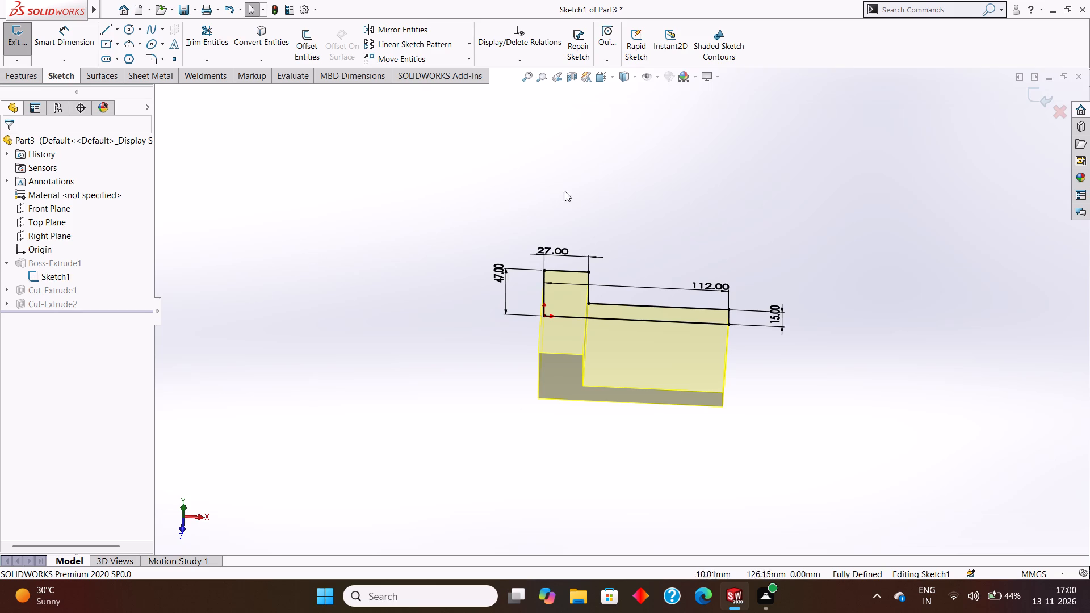
{"action": "key", "text": "Escape"}
{"action": "key", "text": "Escape"}
{"action": "left_click", "coordinate": [1035, 106]}
{"action": "left_click", "coordinate": [861, 251]}
Delete the extruded cut that forms the hole in the upright leg, keeping its sketch.
{"action": "middle_click_drag", "start_coordinate": [851, 308], "coordinate": [848, 283]}
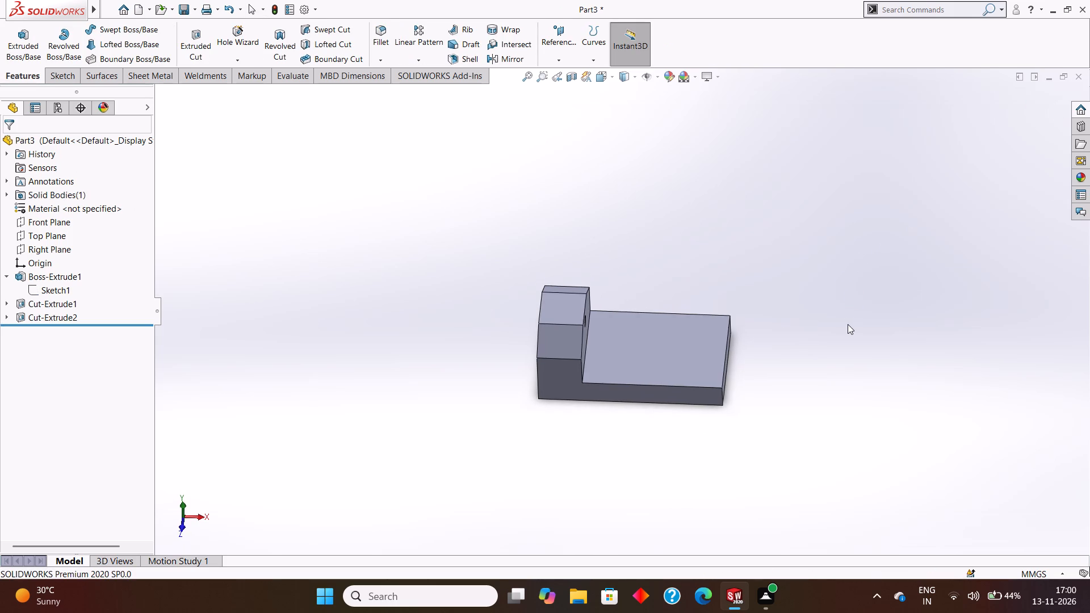
{"action": "middle_click_drag", "start_coordinate": [848, 318], "coordinate": [850, 296]}
{"action": "middle_click_drag", "start_coordinate": [754, 311], "coordinate": [764, 259]}
{"action": "scroll", "coordinate": [764, 263], "scroll_direction": "up", "scroll_amount": 1}
{"action": "middle_click_drag", "start_coordinate": [765, 260], "coordinate": [782, 341]}
{"action": "middle_click_drag", "start_coordinate": [787, 368], "coordinate": [732, 324]}
{"action": "scroll", "coordinate": [732, 324], "scroll_direction": "down", "scroll_amount": 1}
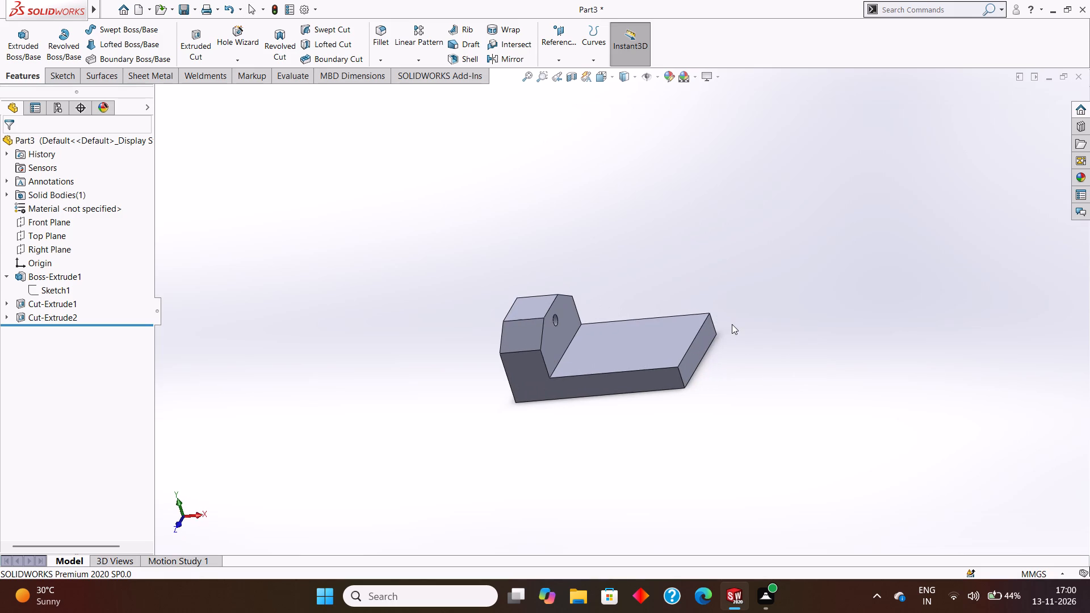
{"action": "left_click", "coordinate": [54, 314]}
{"action": "right_click", "coordinate": [54, 314]}
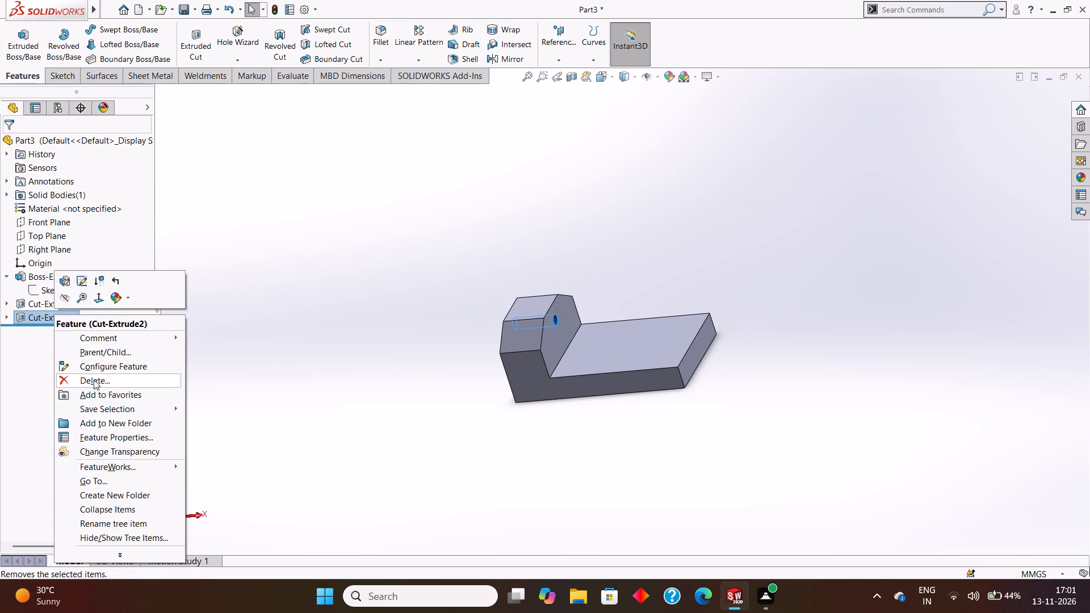
{"action": "left_click", "coordinate": [94, 380]}
{"action": "left_click", "coordinate": [613, 225]}
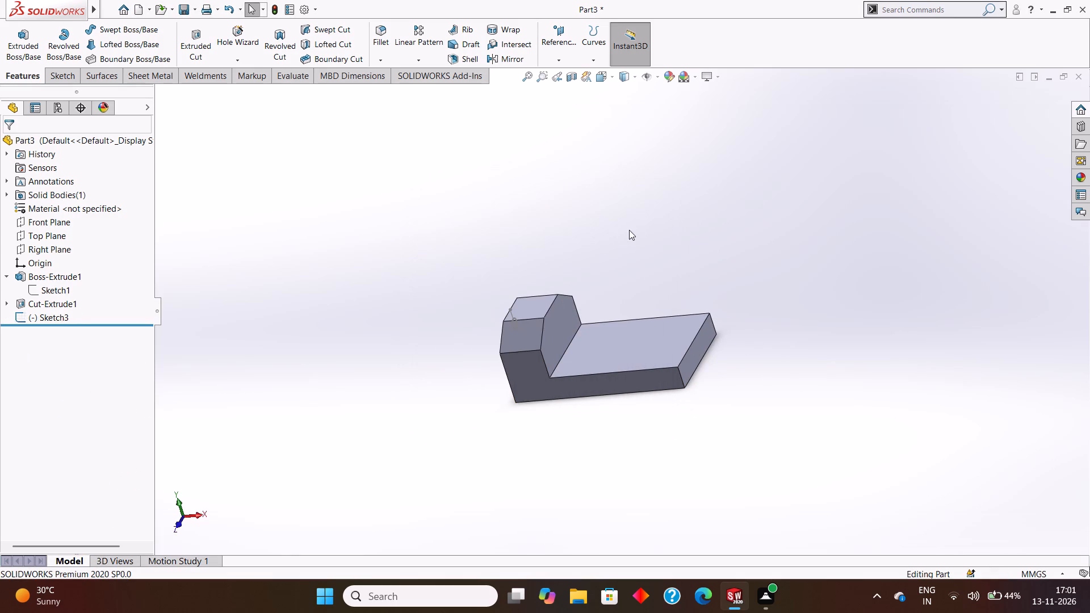
Delete the extruded cut that removes the upright leg's upper corners, keeping its sketch.
{"action": "left_click", "coordinate": [43, 317]}
{"action": "left_click", "coordinate": [28, 304]}
{"action": "right_click", "coordinate": [29, 303]}
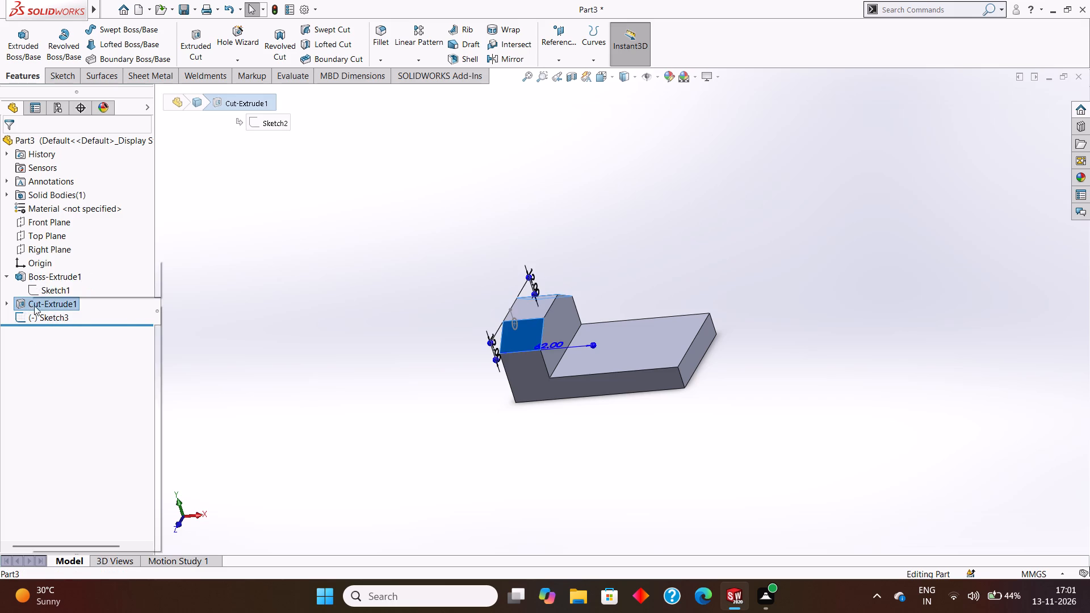
{"action": "left_click", "coordinate": [61, 367]}
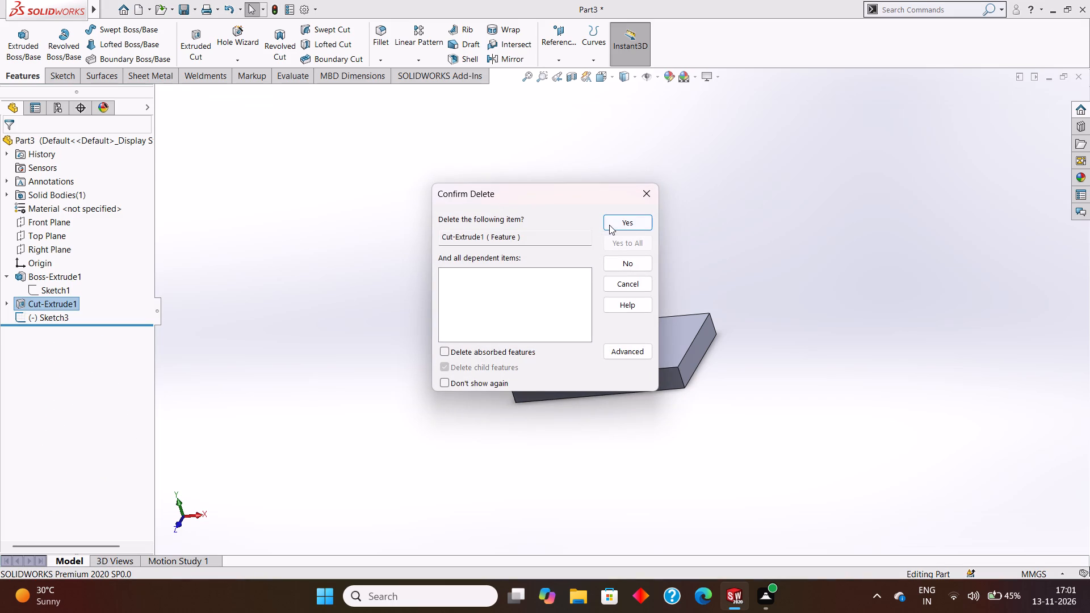
{"action": "left_click", "coordinate": [610, 225]}
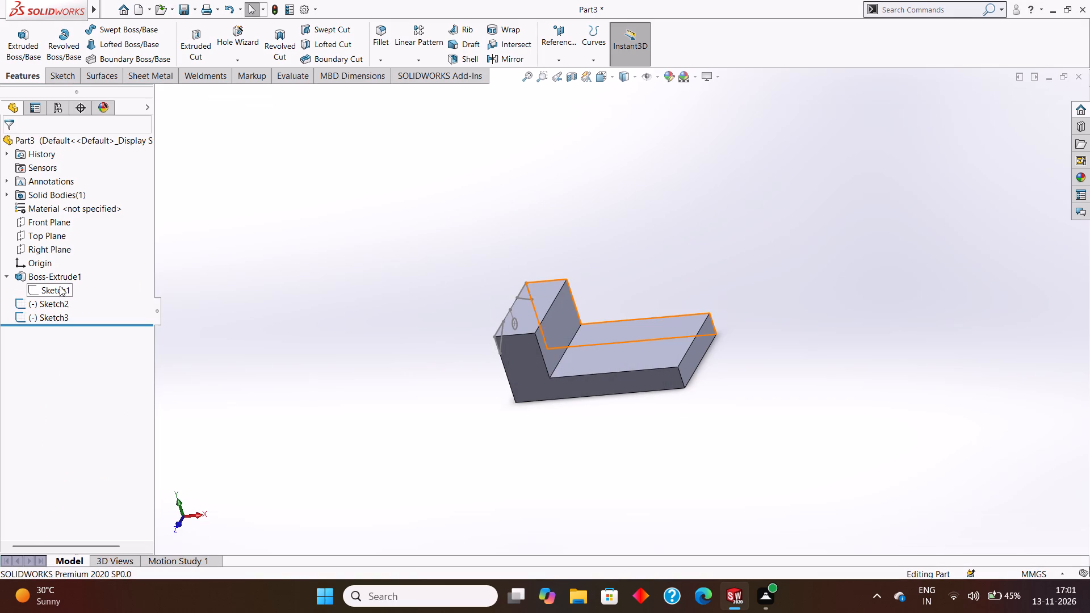
Delete the L-shaped boss extrusion together with the dependent corner and hole sketches, keeping the base profile sketch.
{"action": "left_click", "coordinate": [56, 275]}
{"action": "right_click", "coordinate": [56, 275]}
{"action": "left_click", "coordinate": [76, 341]}
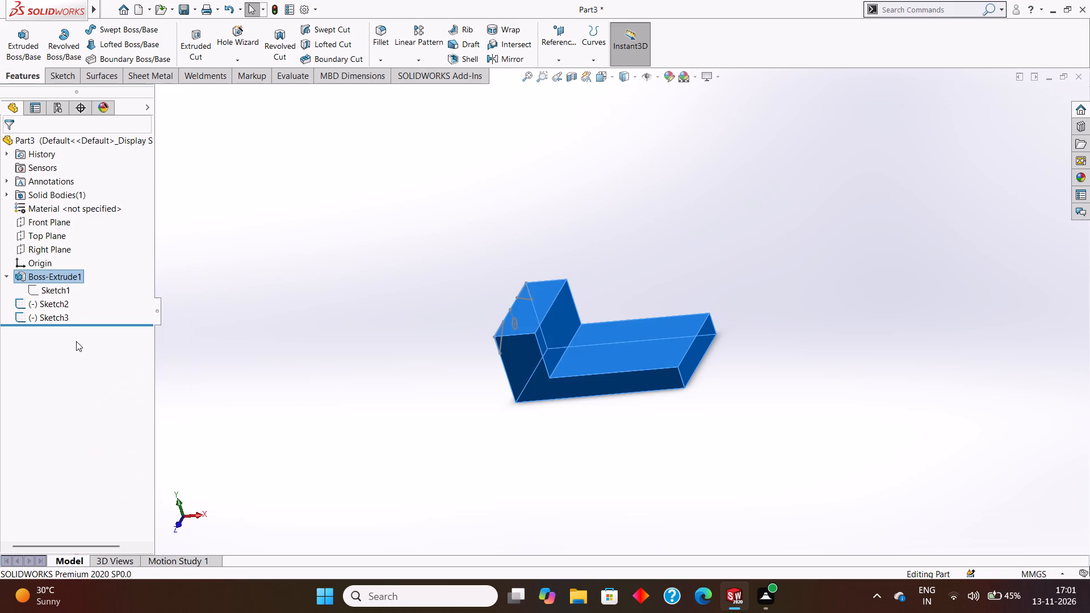
{"action": "left_click", "coordinate": [615, 224]}
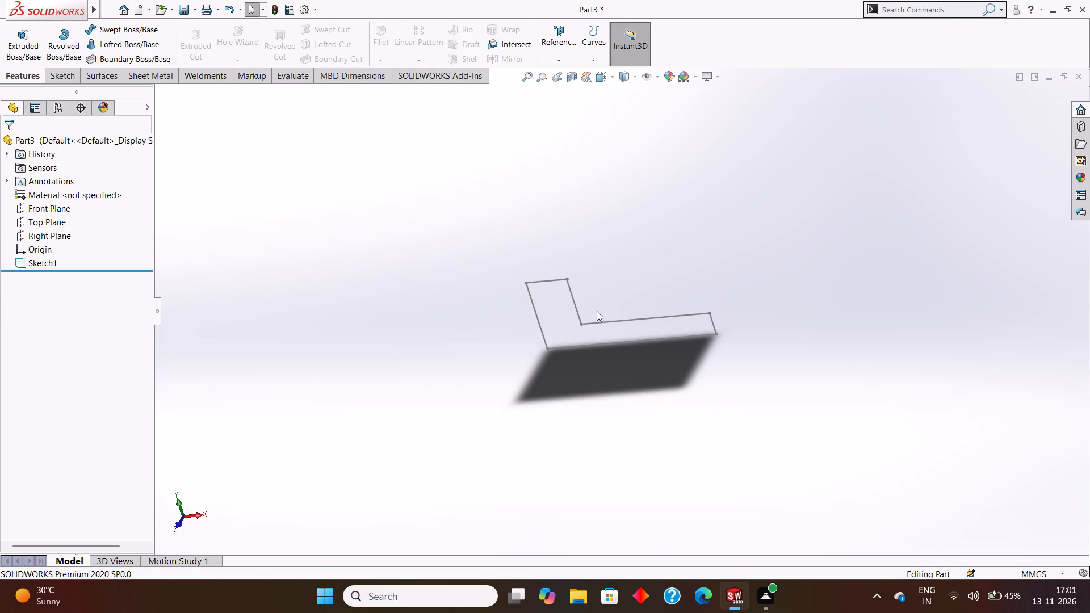
Delete the remaining L-profile sketch from the part.
{"action": "middle_click_drag", "start_coordinate": [619, 314], "coordinate": [638, 266]}
{"action": "scroll", "coordinate": [638, 272], "scroll_direction": "down", "scroll_amount": 3}
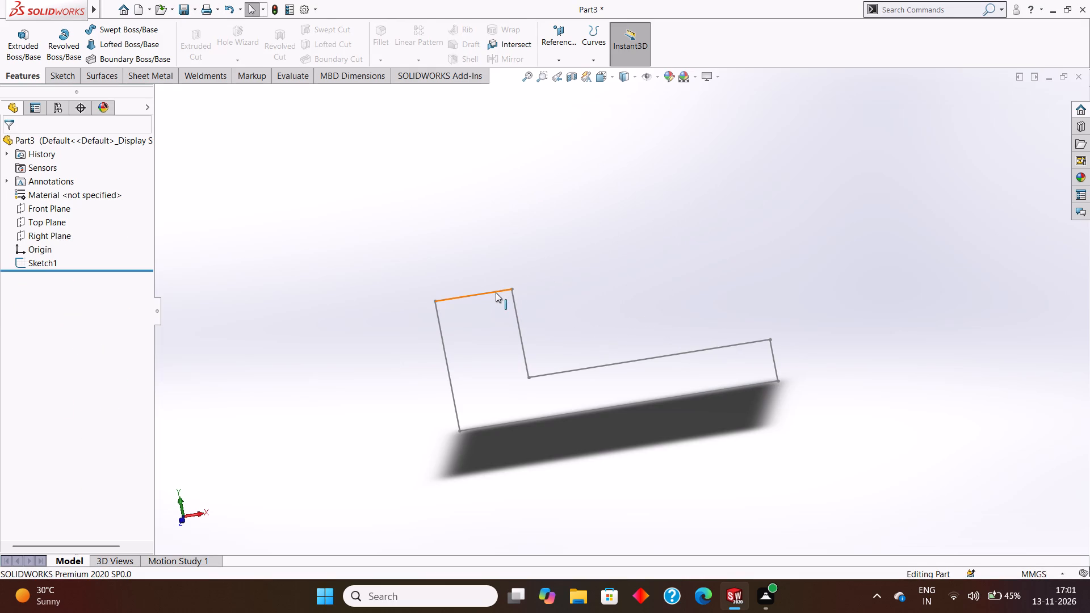
{"action": "right_click", "coordinate": [496, 292]}
{"action": "left_click", "coordinate": [531, 441]}
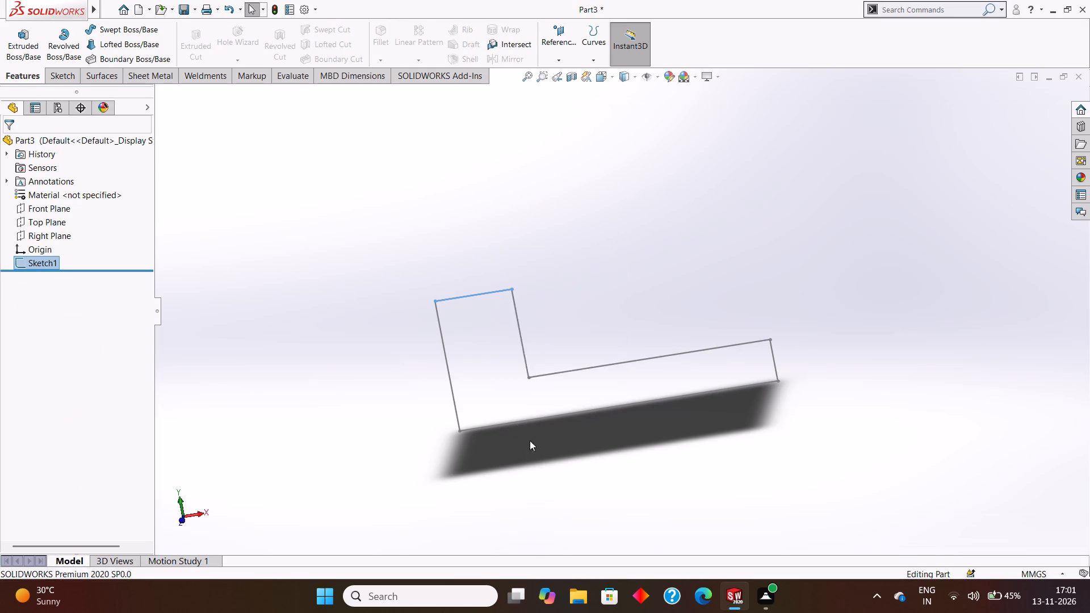
{"action": "left_click", "coordinate": [613, 219]}
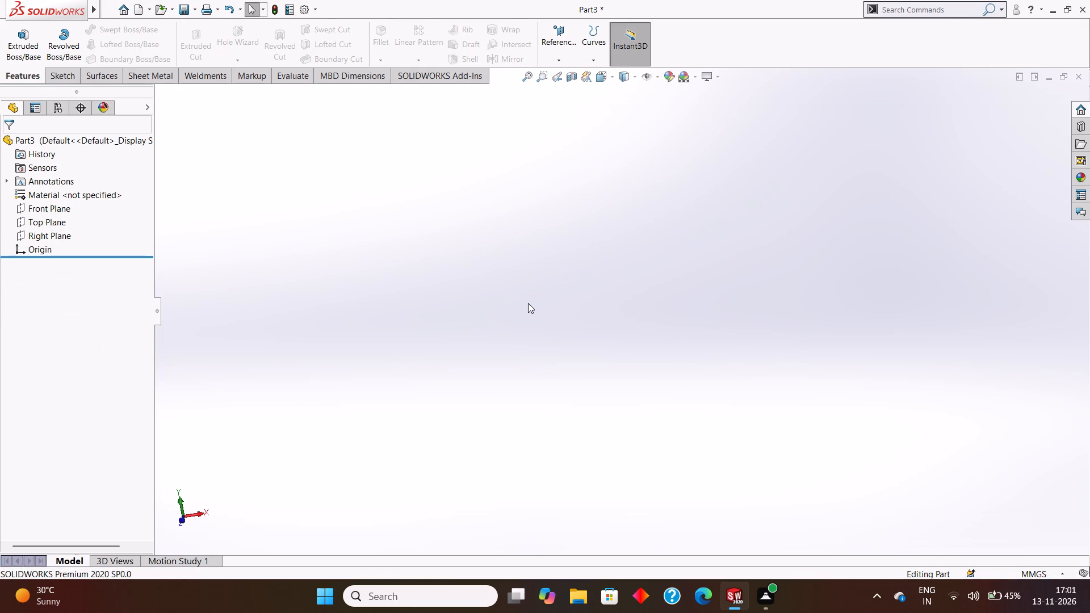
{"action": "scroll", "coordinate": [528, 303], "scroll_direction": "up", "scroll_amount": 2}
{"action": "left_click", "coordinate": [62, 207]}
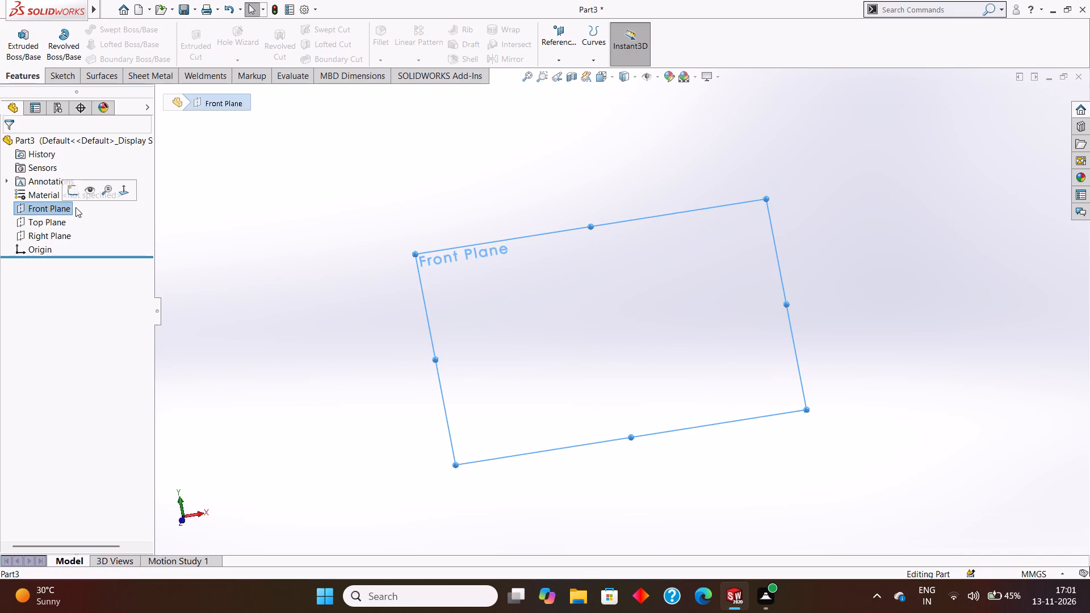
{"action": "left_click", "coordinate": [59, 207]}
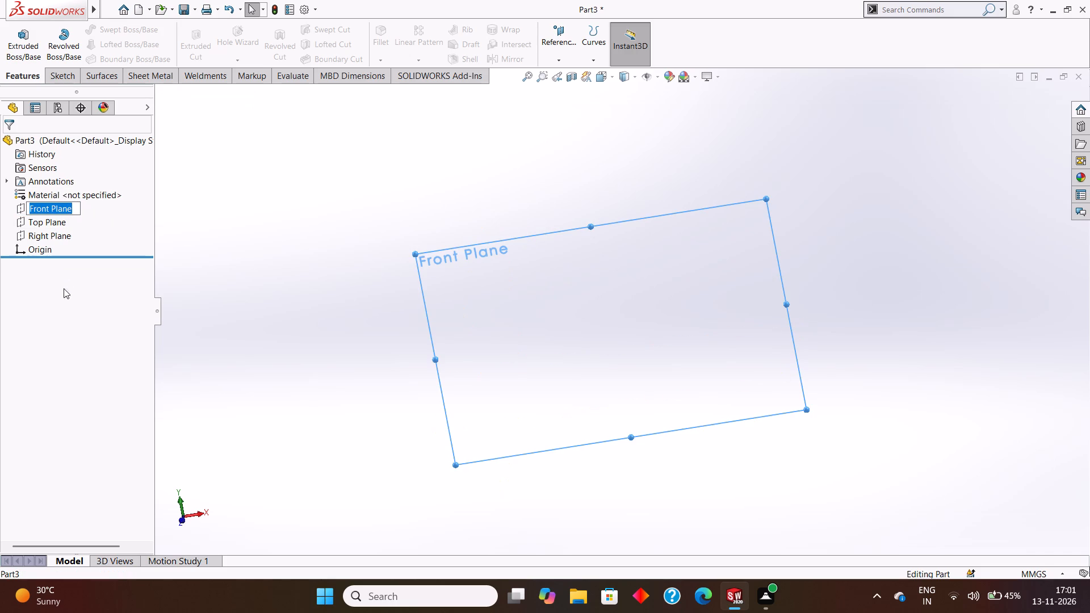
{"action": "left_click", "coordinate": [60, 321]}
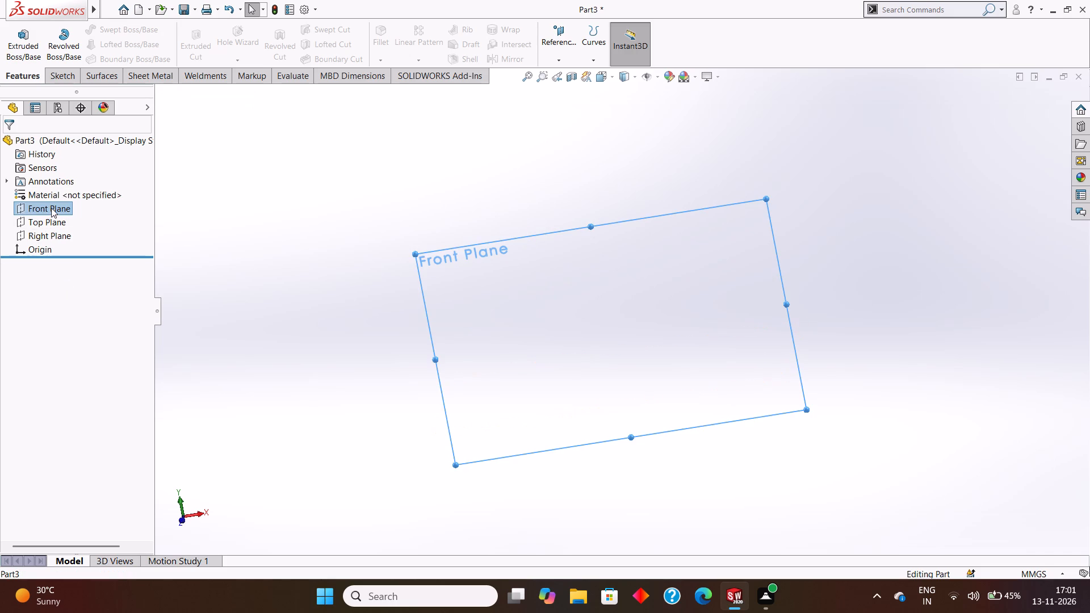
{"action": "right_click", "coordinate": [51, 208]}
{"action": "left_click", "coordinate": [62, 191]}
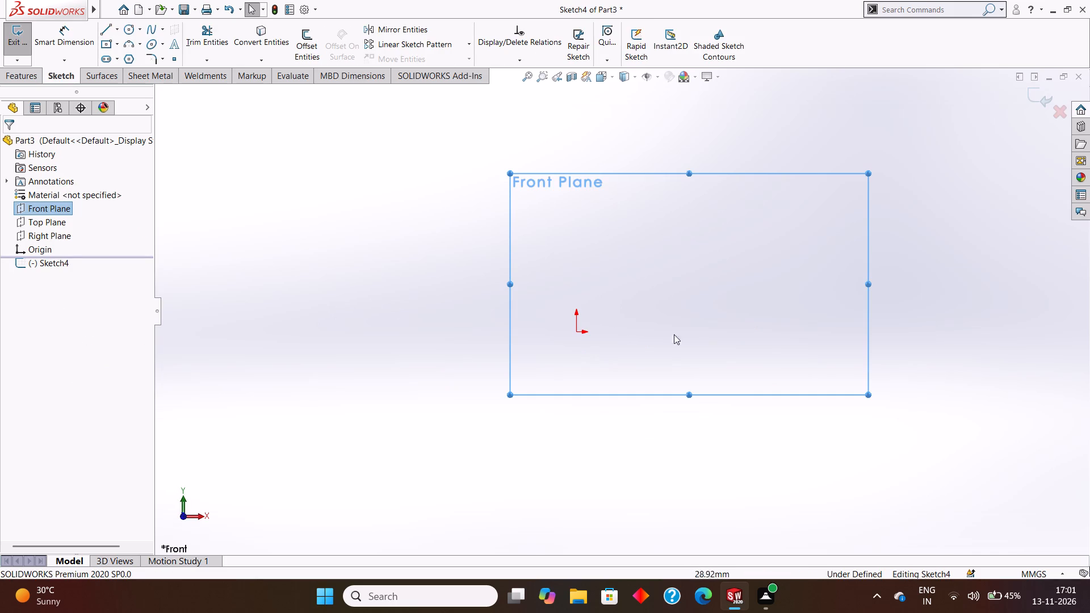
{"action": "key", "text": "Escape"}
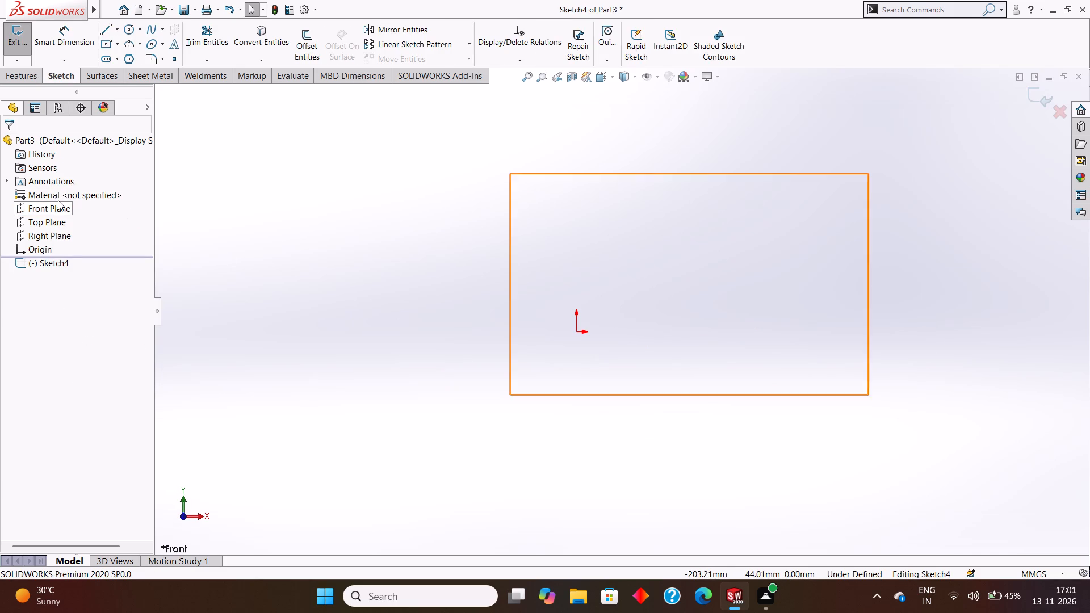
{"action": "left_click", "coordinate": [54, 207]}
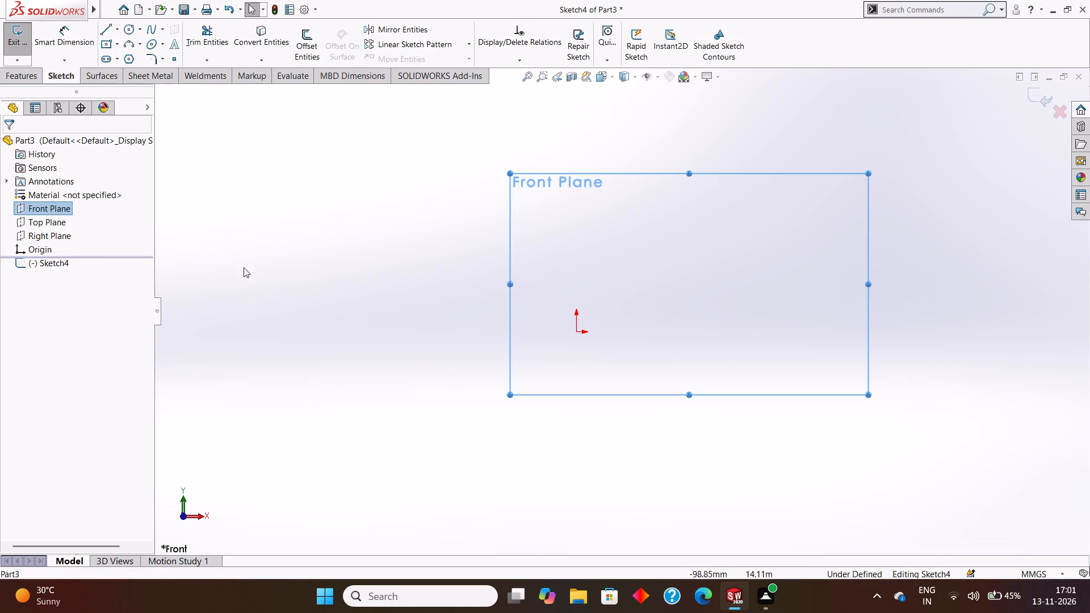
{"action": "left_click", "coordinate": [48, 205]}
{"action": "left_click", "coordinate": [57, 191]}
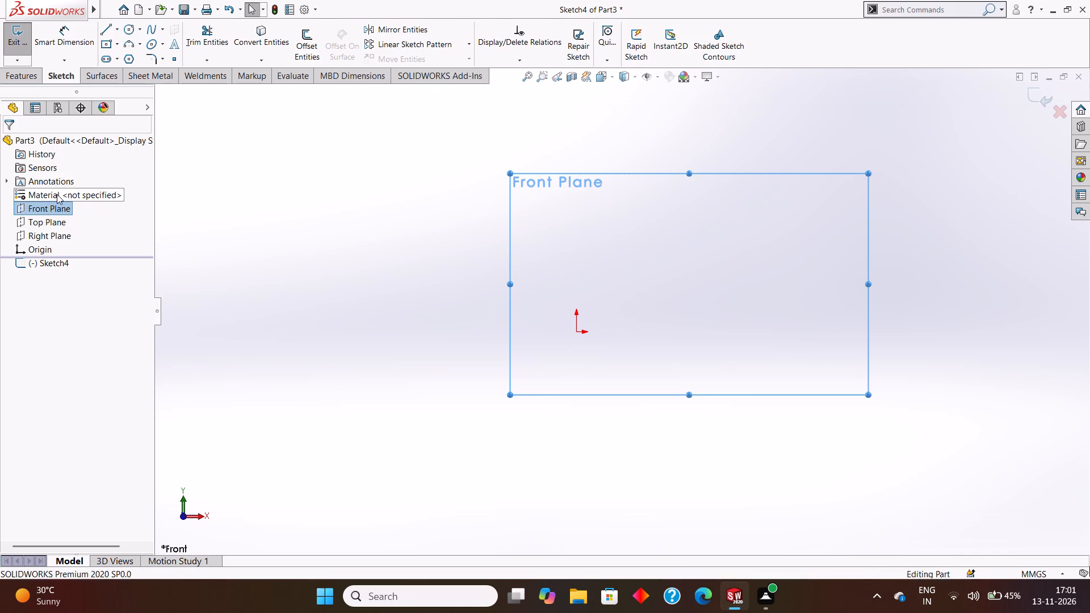
Start a sketch on the Front Plane and draw a horizontal line from the origin with length 112-27-50 (35 mm).
{"action": "left_click", "coordinate": [49, 205]}
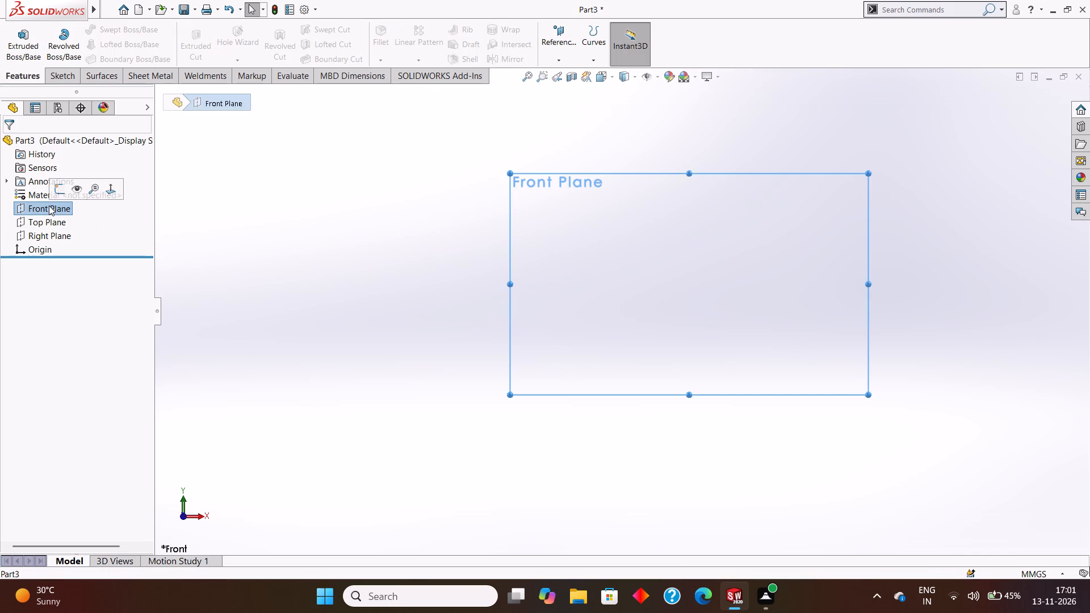
{"action": "scroll", "coordinate": [686, 234], "scroll_direction": "up", "scroll_amount": 2}
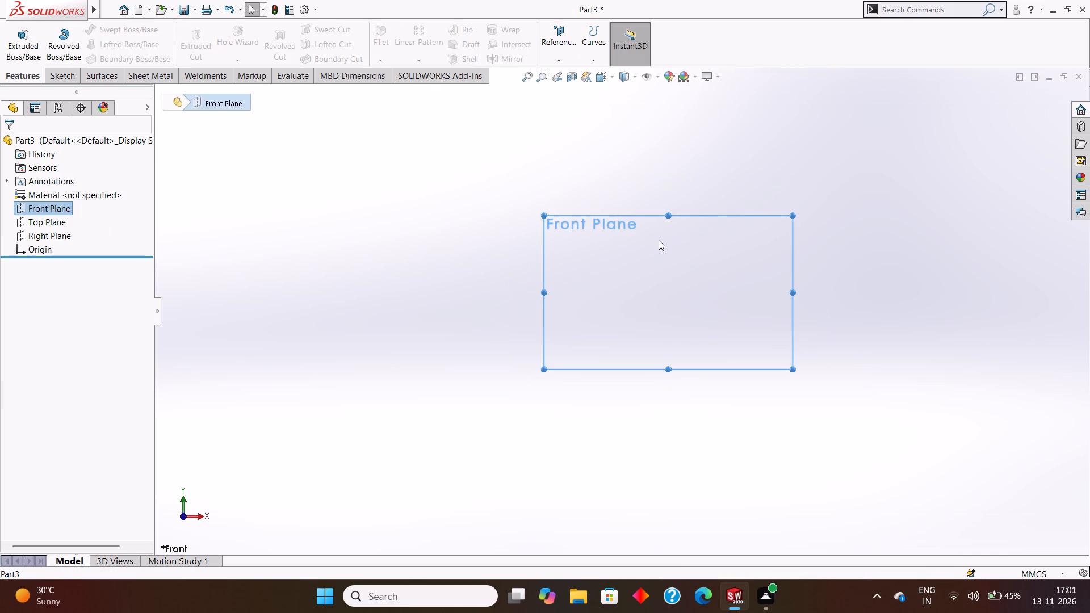
{"action": "scroll", "coordinate": [659, 241], "scroll_direction": "up", "scroll_amount": 5}
{"action": "scroll", "coordinate": [656, 288], "scroll_direction": "down", "scroll_amount": 6}
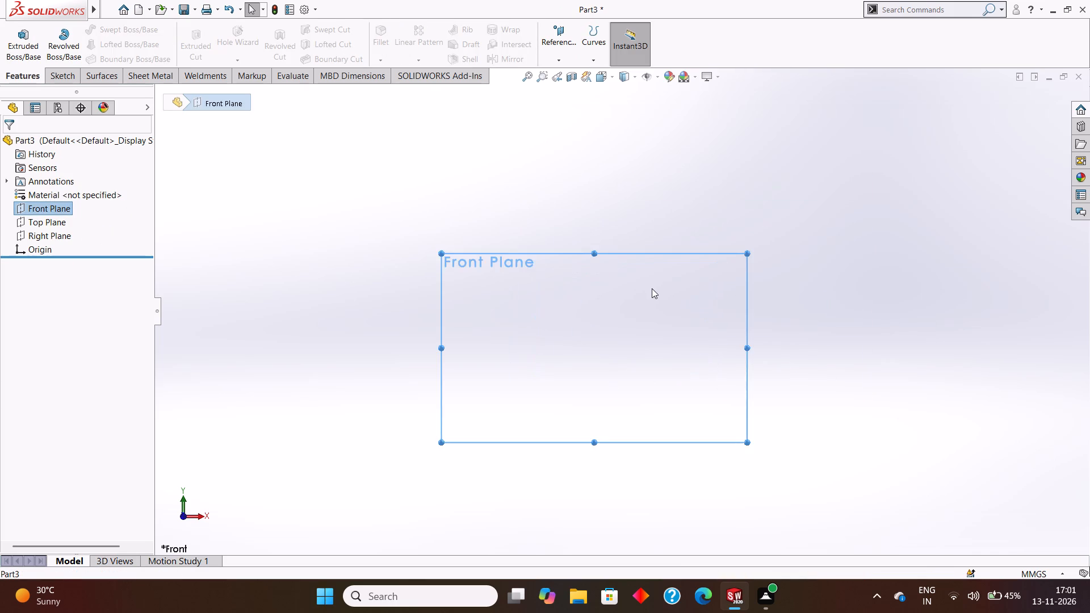
{"action": "scroll", "coordinate": [623, 291], "scroll_direction": "down", "scroll_amount": 3}
{"action": "scroll", "coordinate": [594, 304], "scroll_direction": "up", "scroll_amount": 5}
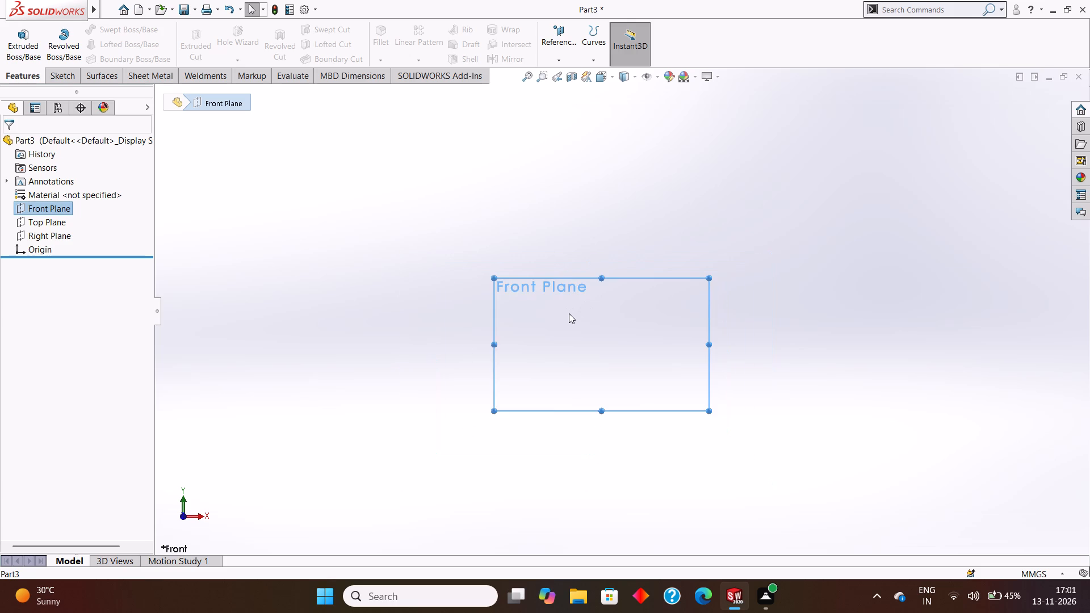
{"action": "scroll", "coordinate": [582, 321], "scroll_direction": "up", "scroll_amount": 4}
{"action": "scroll", "coordinate": [651, 330], "scroll_direction": "up", "scroll_amount": 1}
{"action": "scroll", "coordinate": [699, 333], "scroll_direction": "up", "scroll_amount": 2}
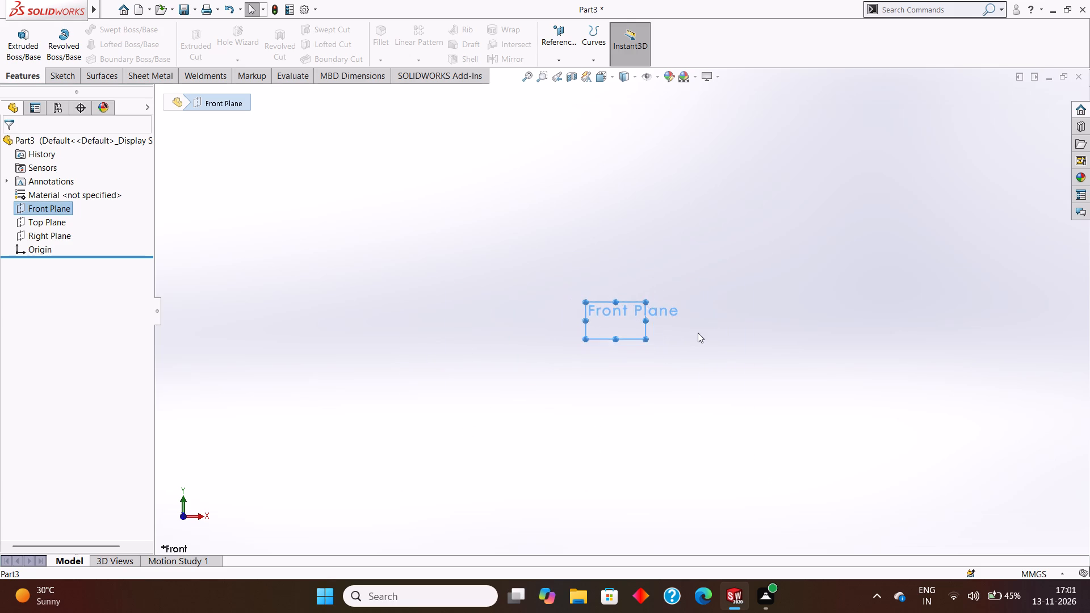
{"action": "scroll", "coordinate": [698, 333], "scroll_direction": "down", "scroll_amount": 3}
{"action": "scroll", "coordinate": [561, 306], "scroll_direction": "down", "scroll_amount": 5}
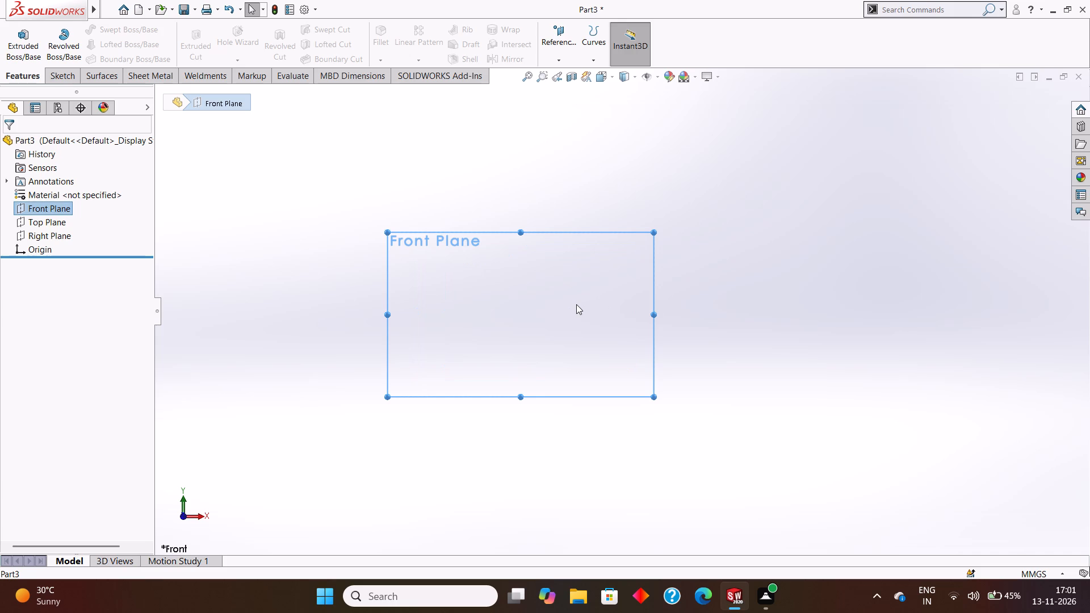
{"action": "left_click", "coordinate": [70, 81]}
{"action": "left_click", "coordinate": [107, 29]}
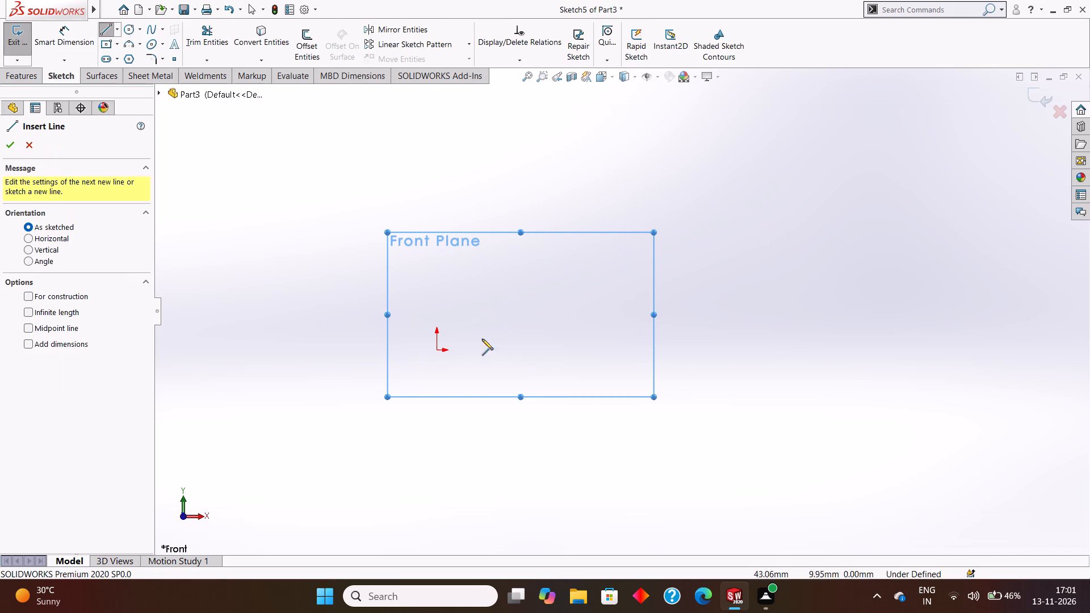
{"action": "left_click", "coordinate": [438, 351]}
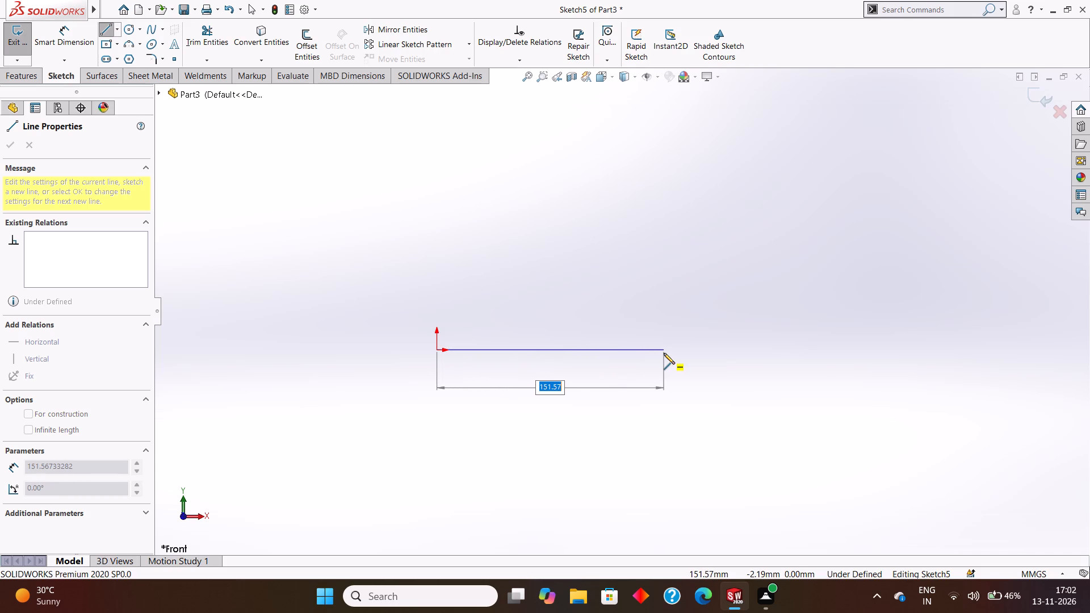
{"action": "key", "text": "BackSpace"}
{"action": "type", "text": "11"}
{"action": "key", "text": "2"}
{"action": "key", "text": "minus"}
{"action": "type", "text": "27"}
{"action": "key", "text": "minus"}
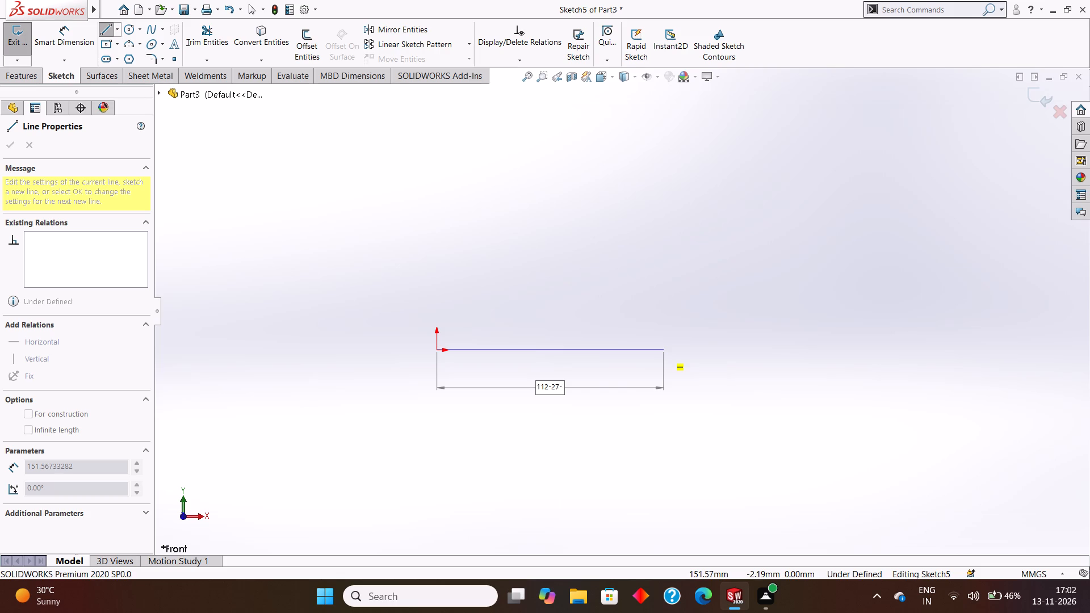
{"action": "type", "text": "50"}
{"action": "key", "text": "Return"}
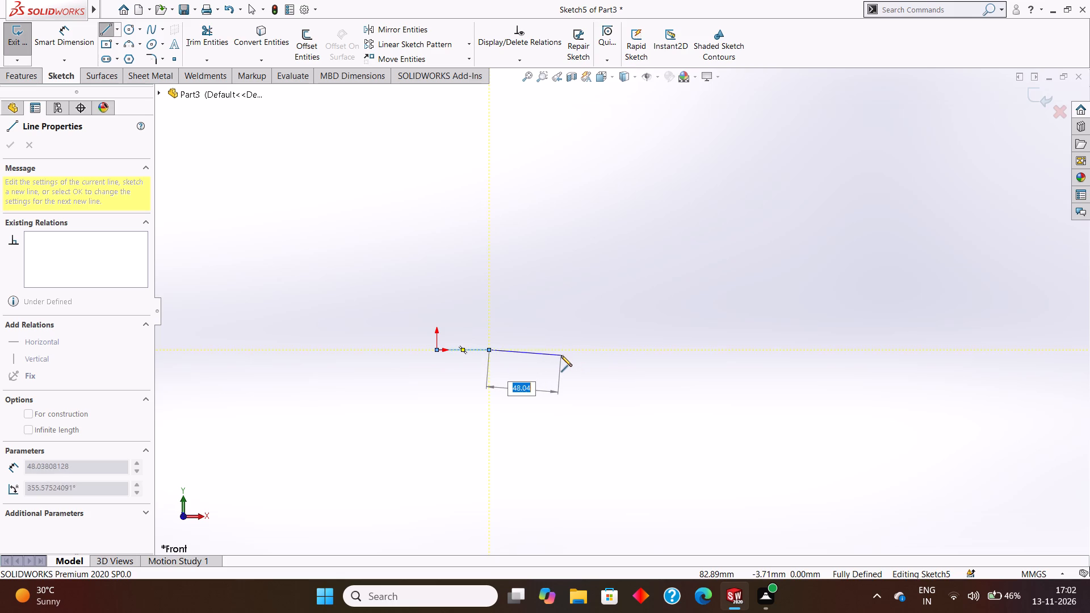
Continue the line chain with a 50 mm horizontal segment and a 62 mm vertical segment going up, ending the chain there.
{"action": "key", "text": "BackSpace"}
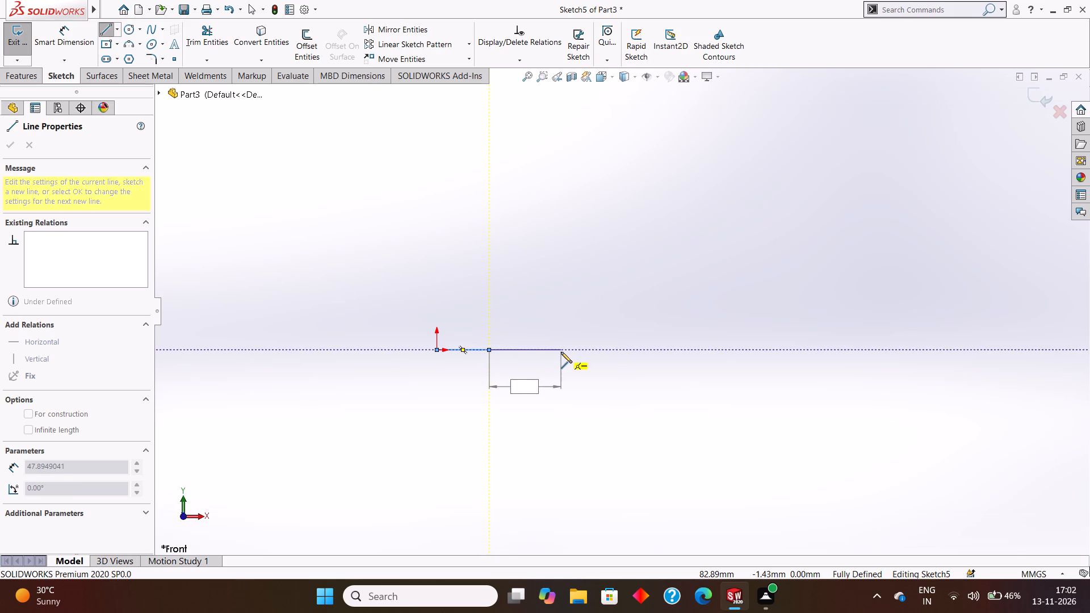
{"action": "type", "text": "50"}
{"action": "key", "text": "Return"}
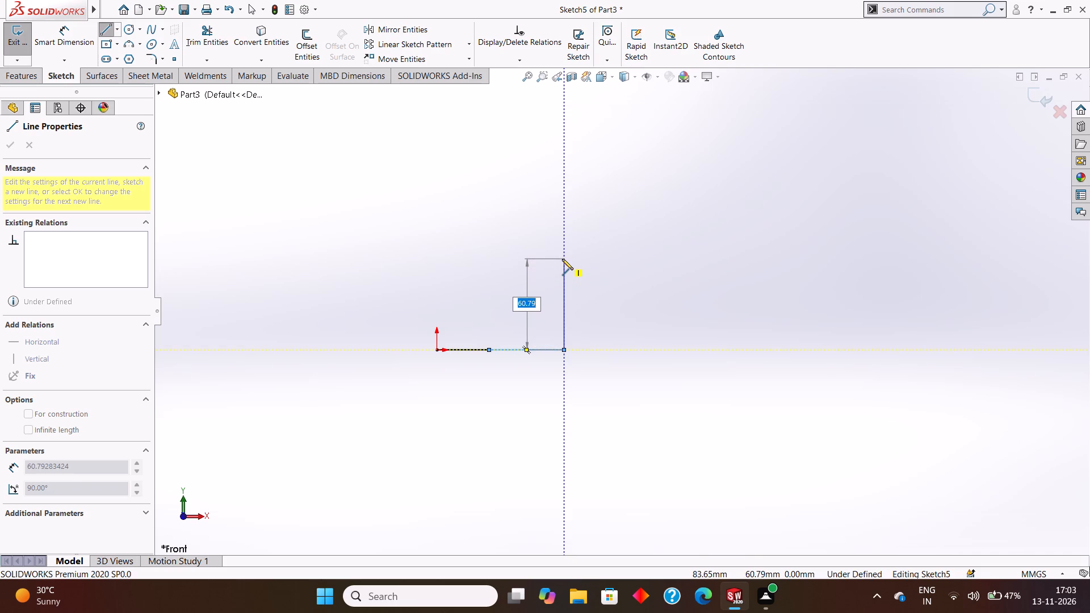
{"action": "key", "text": "BackSpace"}
{"action": "key", "text": "6"}
{"action": "key", "text": "2"}
{"action": "key", "text": "Return"}
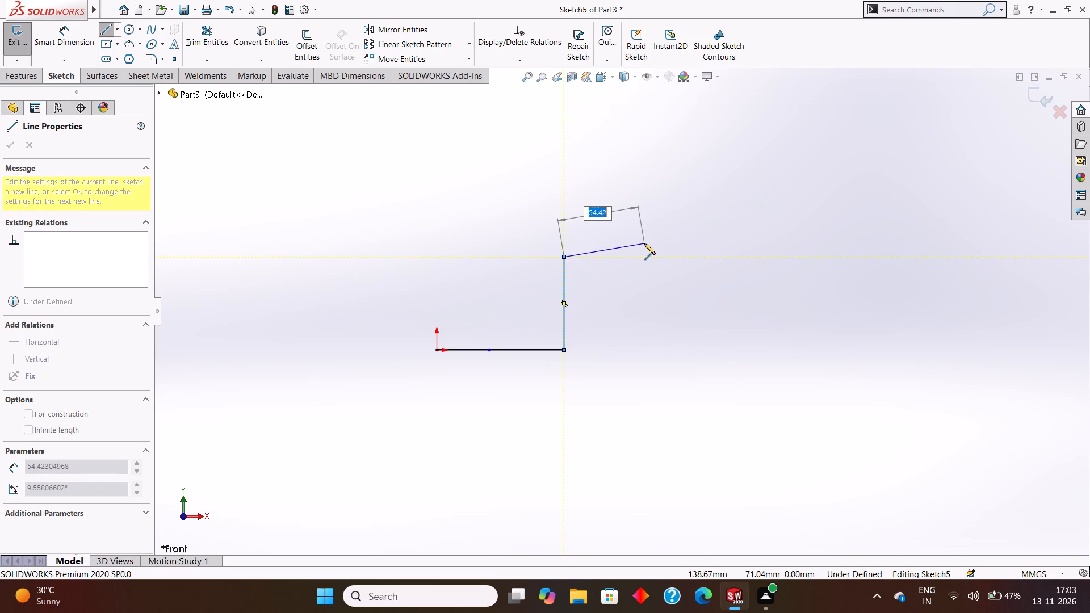
{"action": "key", "text": "Escape"}
{"action": "key", "text": "Escape"}
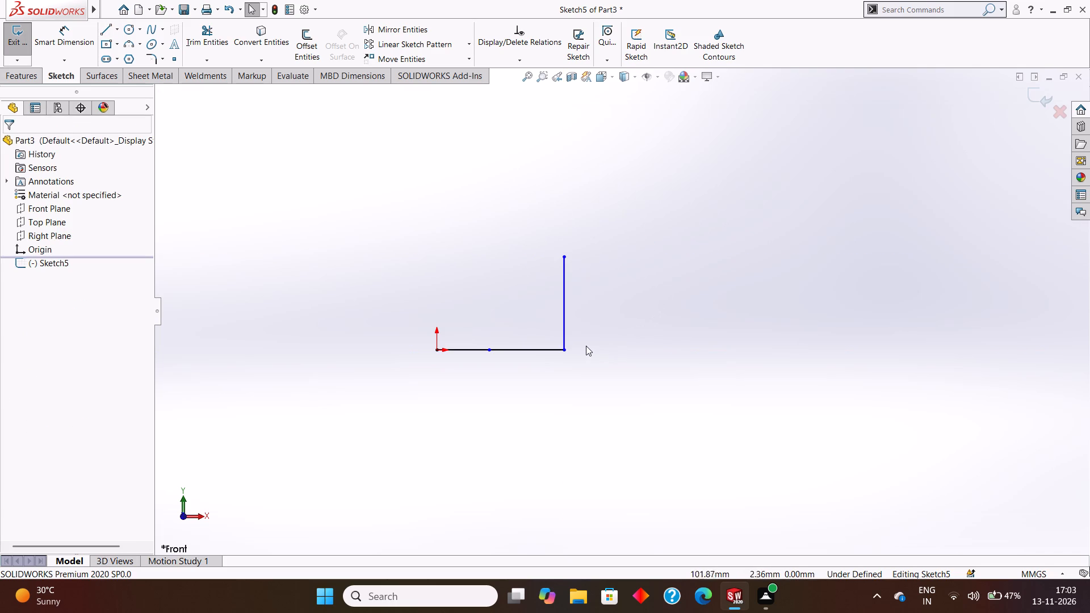
Draw a 50 mm horizontal centerline from the vertical line's midpoint back toward the origin side.
{"action": "scroll", "coordinate": [580, 345], "scroll_direction": "up", "scroll_amount": 1}
{"action": "scroll", "coordinate": [556, 307], "scroll_direction": "down", "scroll_amount": 2}
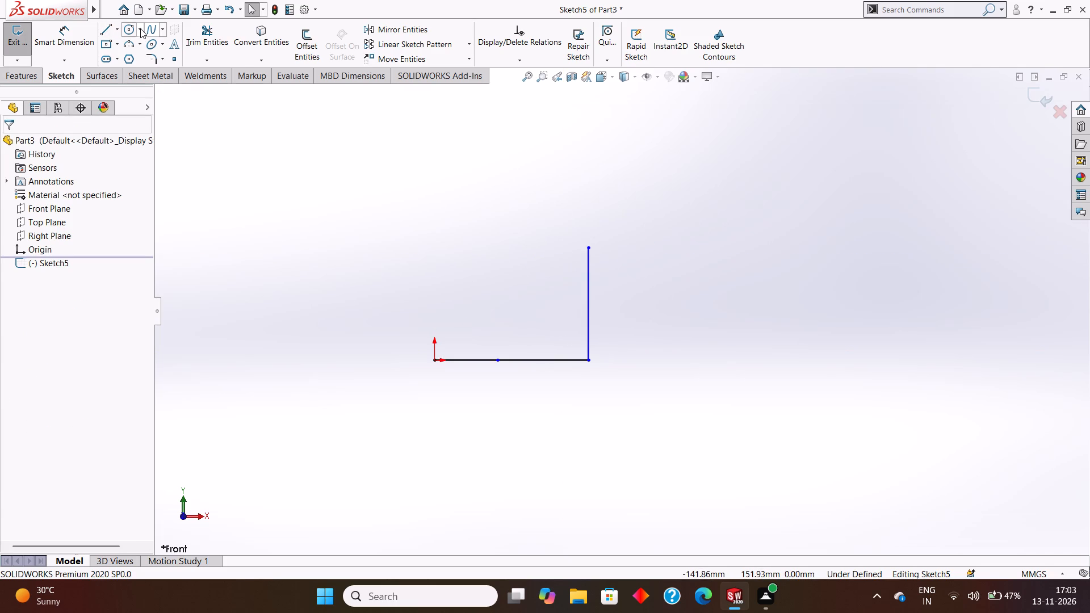
{"action": "left_click", "coordinate": [140, 27]}
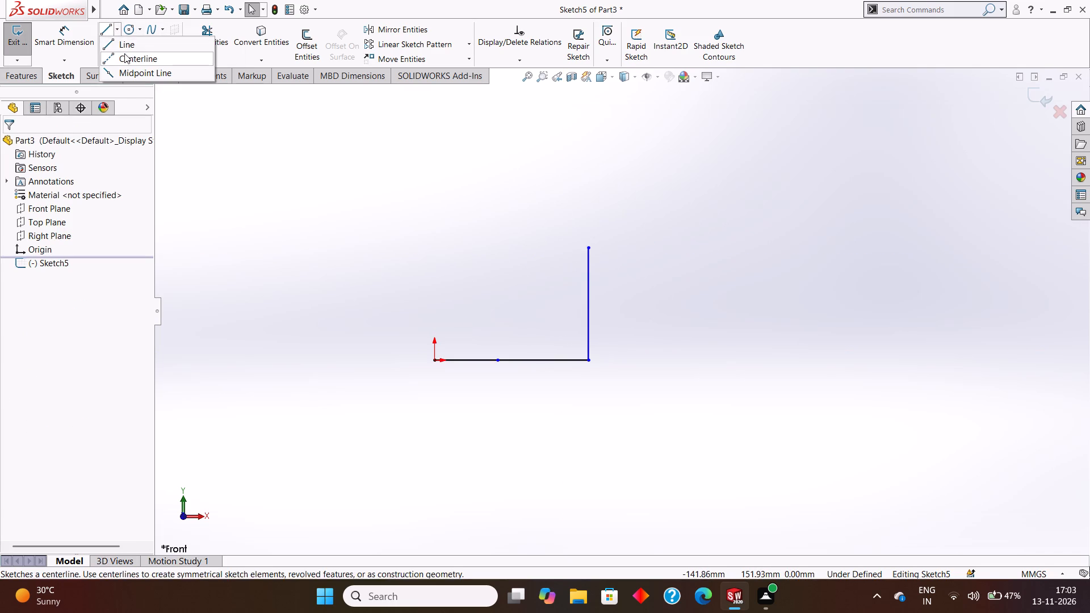
{"action": "left_click", "coordinate": [124, 53]}
{"action": "left_click", "coordinate": [588, 304]}
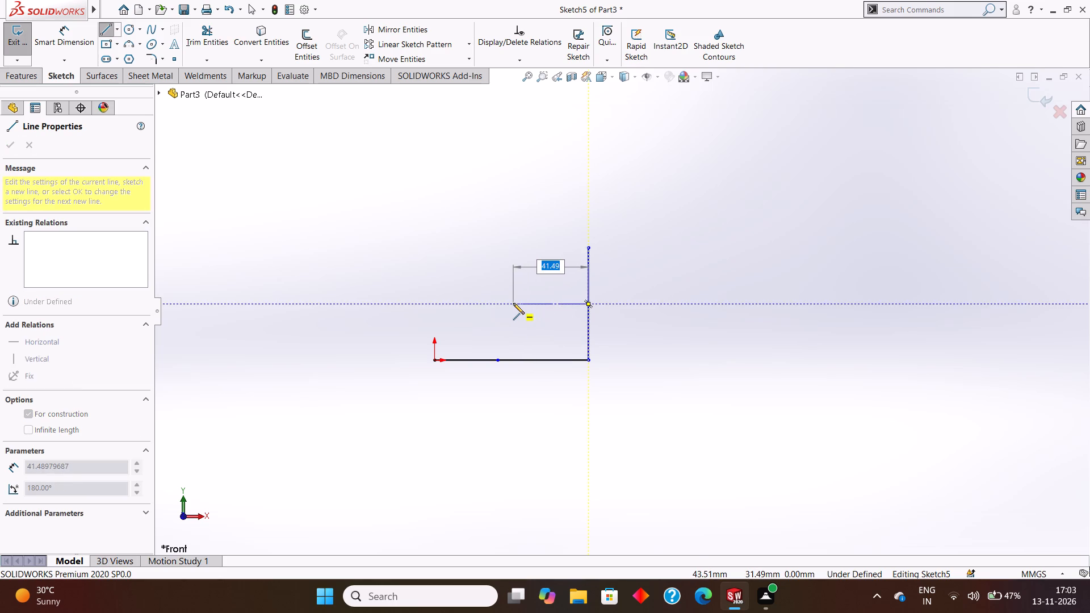
{"action": "key", "text": "BackSpace"}
{"action": "type", "text": "50"}
{"action": "key", "text": "Return"}
{"action": "key", "text": "Escape"}
{"action": "key", "text": "Escape"}
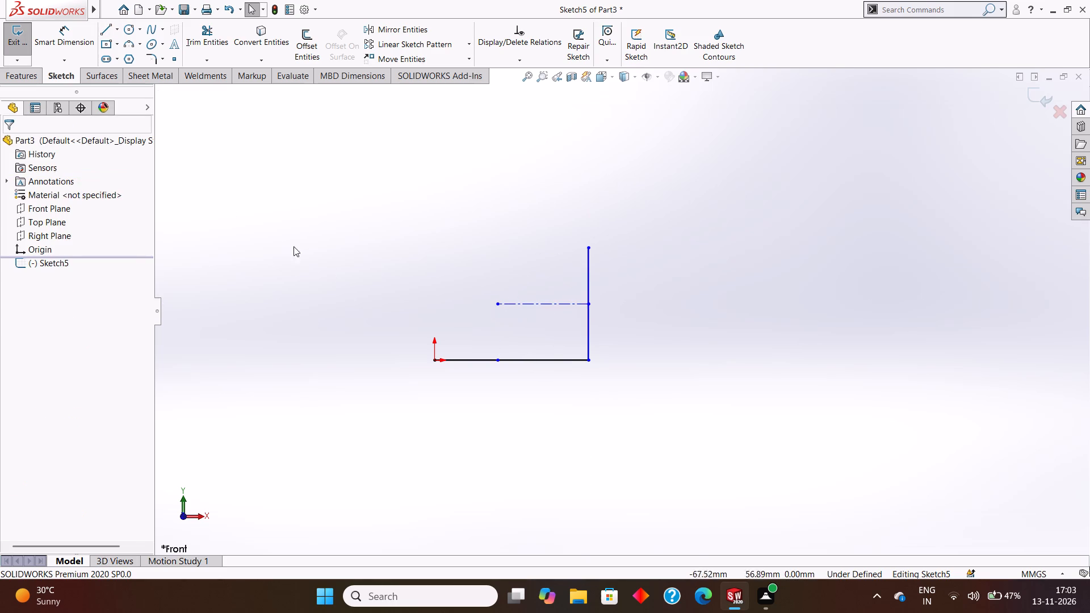
Draw a circle of radius 9 mm centred on the free end of the horizontal centerline.
{"action": "left_click", "coordinate": [125, 28]}
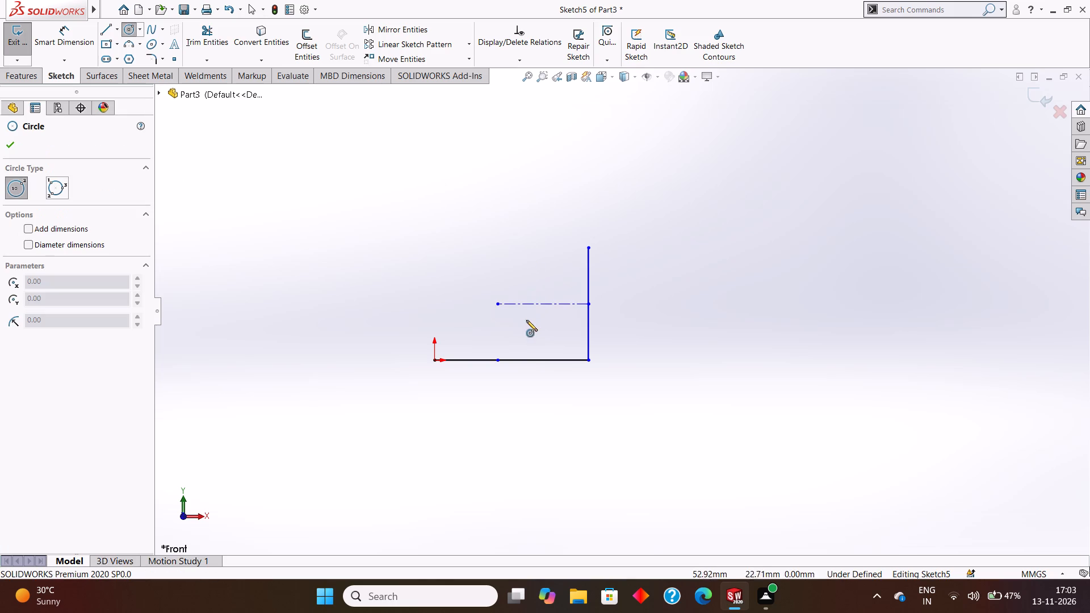
{"action": "left_click_drag", "start_coordinate": [498, 306], "coordinate": [511, 322]}
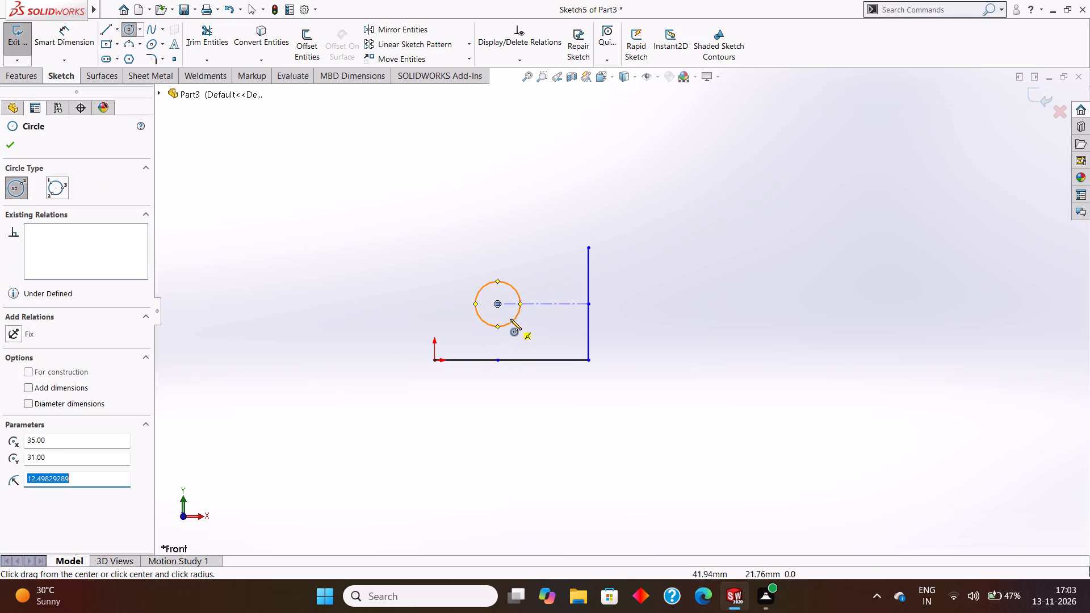
{"action": "key", "text": "BackSpace"}
{"action": "key", "text": "9"}
{"action": "key", "text": "Return"}
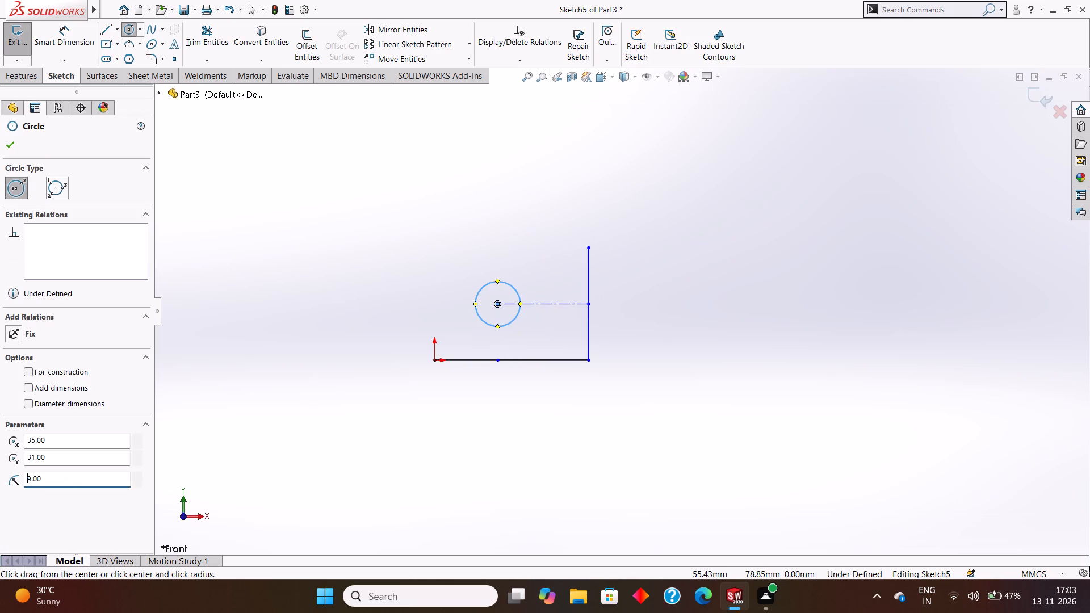
{"action": "key", "text": "Escape"}
{"action": "key", "text": "Escape"}
Add a diameter dimension to the circle, placed above it, keeping its value.
{"action": "left_click", "coordinate": [72, 39]}
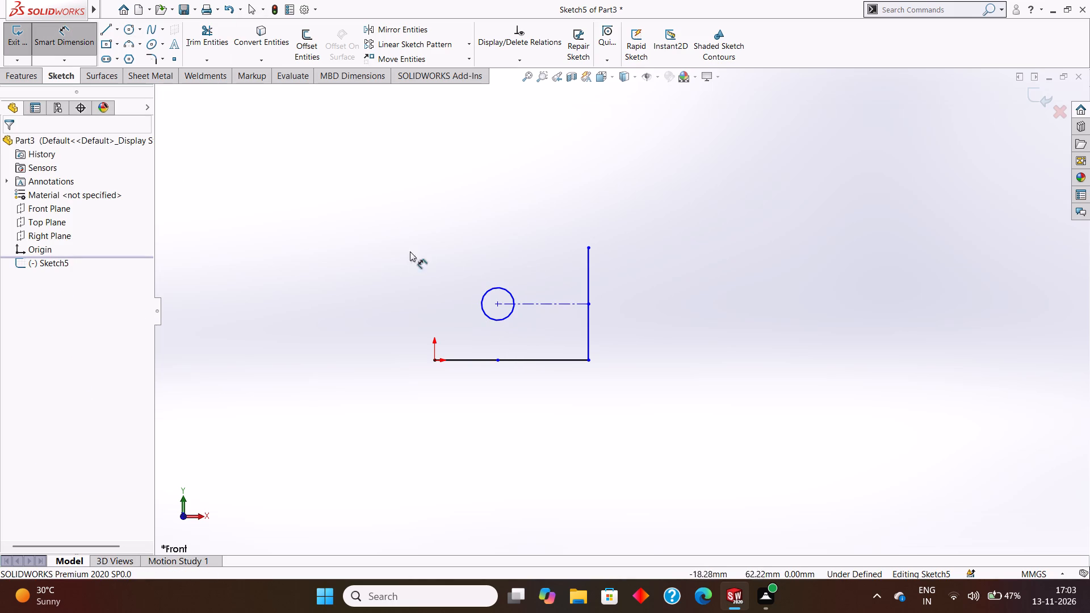
{"action": "left_click", "coordinate": [491, 288]}
{"action": "left_click", "coordinate": [472, 213]}
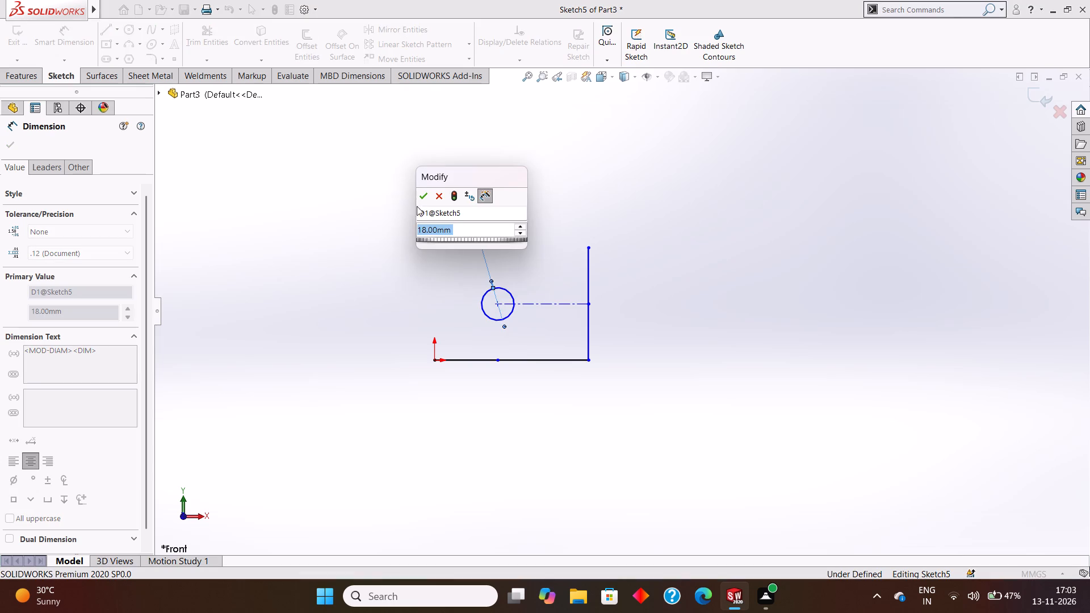
{"action": "left_click", "coordinate": [421, 200]}
{"action": "left_click", "coordinate": [12, 144]}
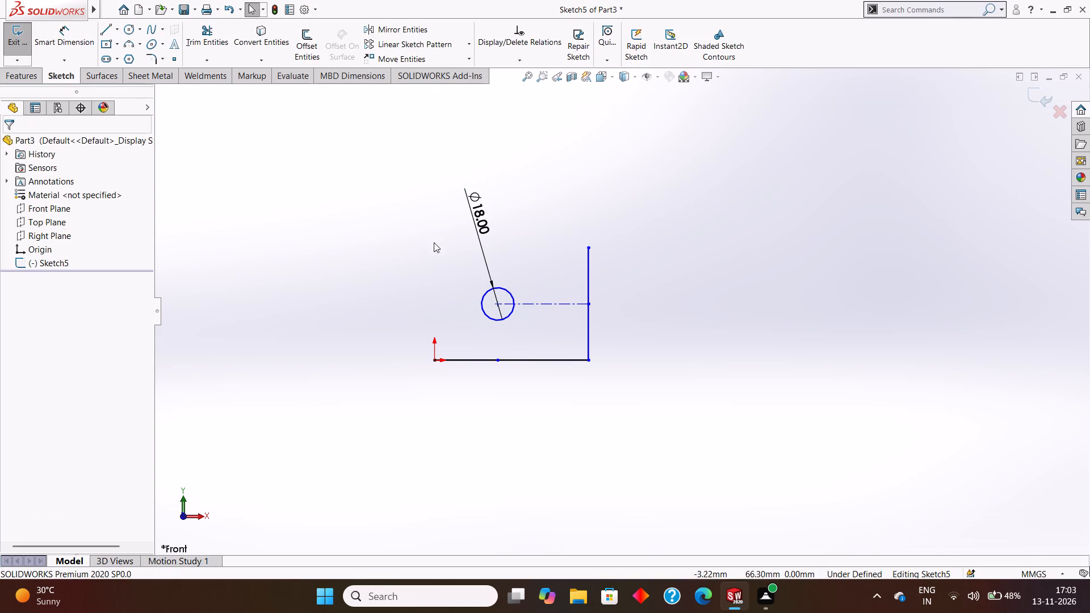
Draw two horizontal lines from the circle's top and bottom points to just past the 62 mm vertical line.
{"action": "left_click", "coordinate": [107, 30]}
{"action": "left_click", "coordinate": [497, 288]}
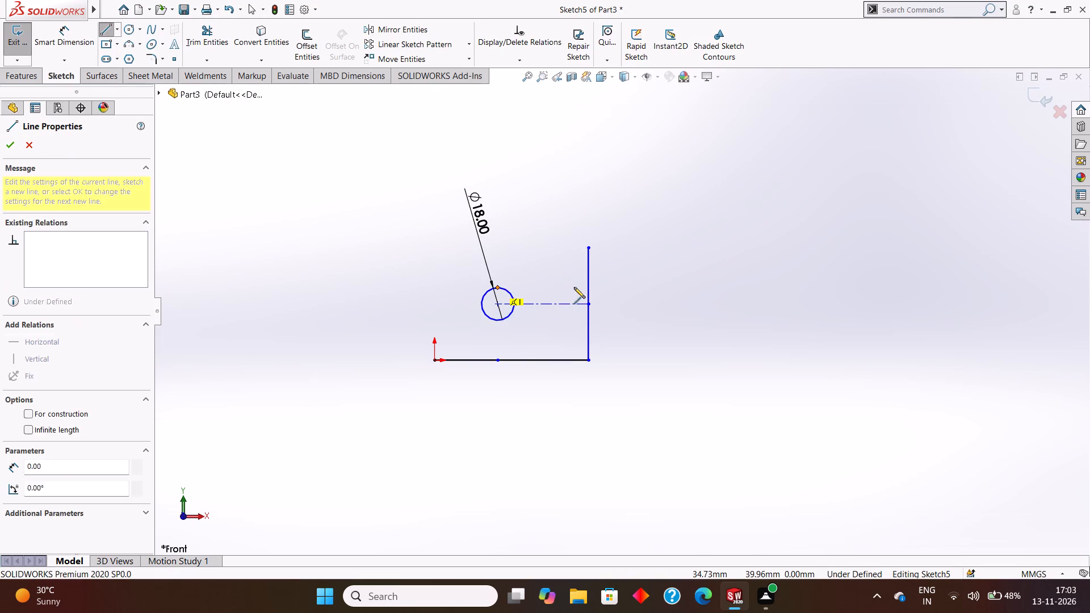
{"action": "left_click", "coordinate": [607, 285]}
{"action": "key", "text": "Escape"}
{"action": "key", "text": "Escape"}
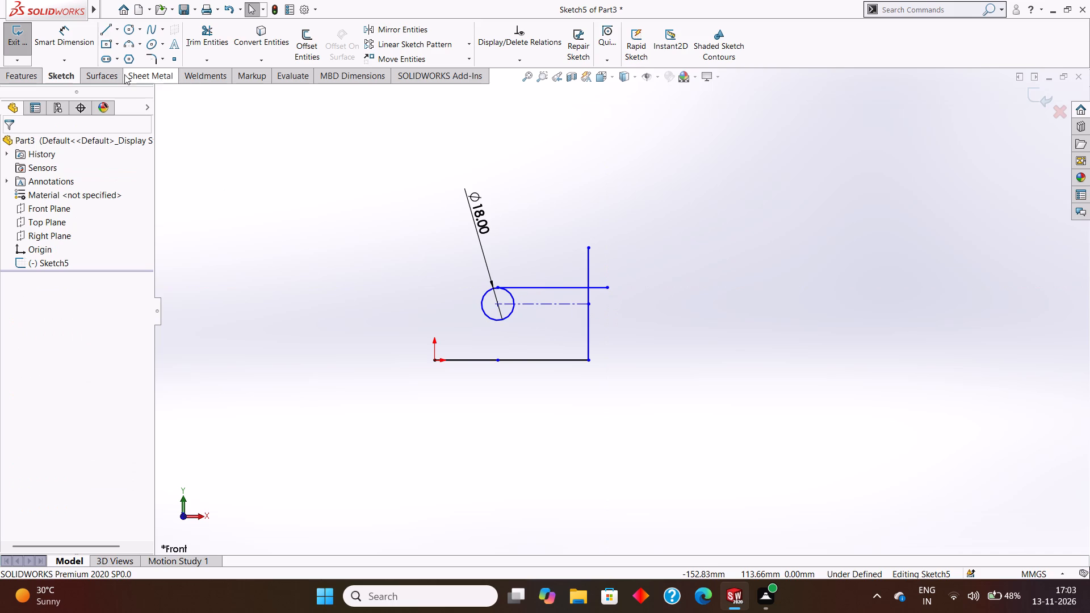
{"action": "left_click", "coordinate": [99, 30]}
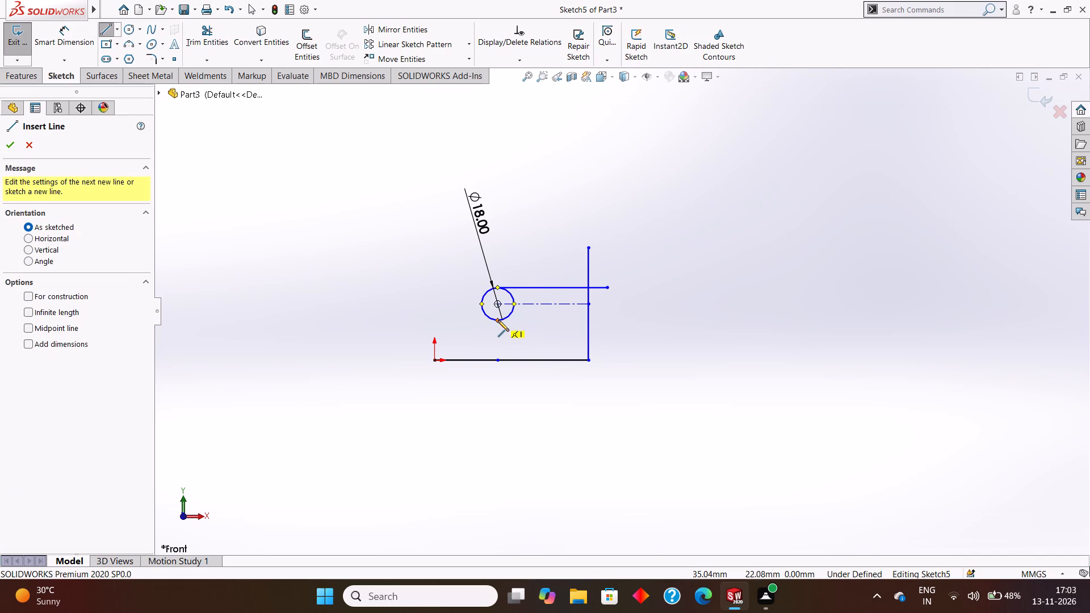
{"action": "left_click", "coordinate": [498, 320]}
{"action": "left_click", "coordinate": [608, 320]}
{"action": "key", "text": "Escape"}
{"action": "key", "text": "Escape"}
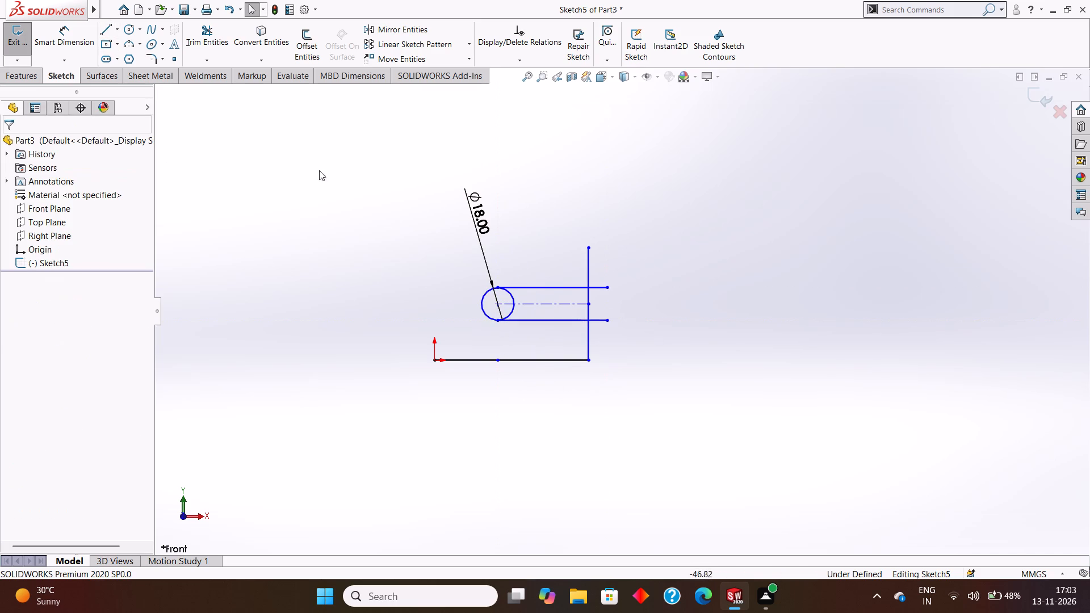
Trim the ends of both horizontal slot lines that overhang beyond the vertical line.
{"action": "left_click", "coordinate": [198, 29]}
{"action": "left_click", "coordinate": [603, 287]}
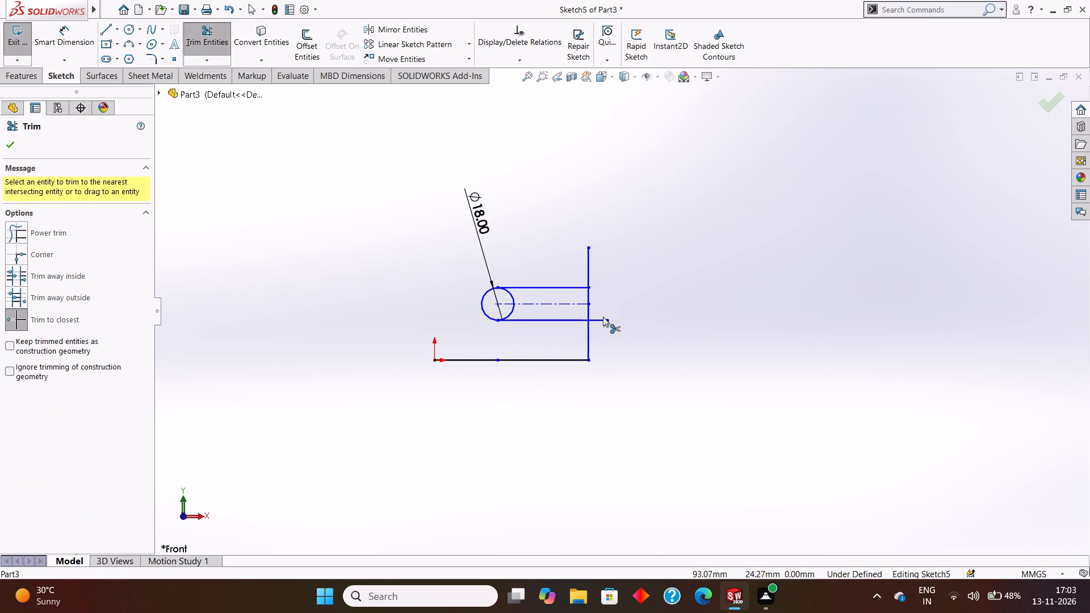
{"action": "left_click", "coordinate": [603, 317]}
{"action": "left_click", "coordinate": [603, 322]}
{"action": "key", "text": "Escape"}
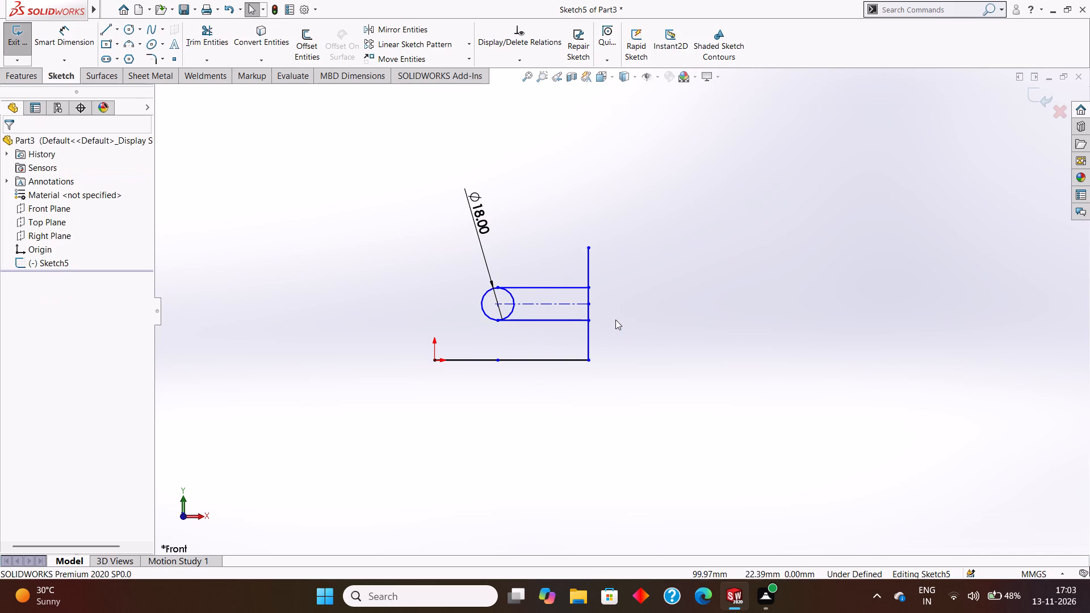
{"action": "key", "text": "Escape"}
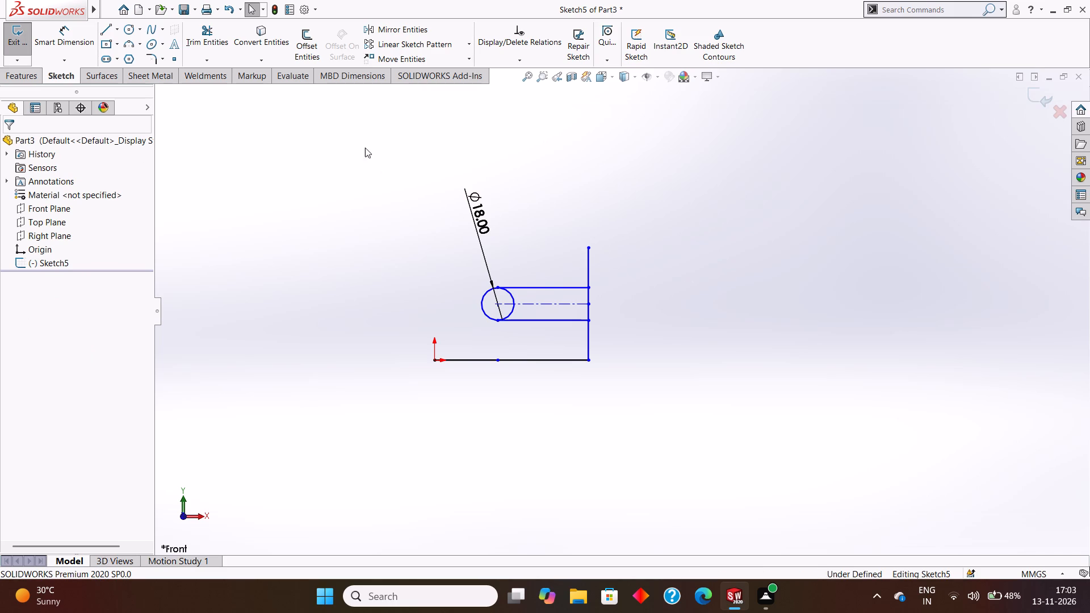
Draw a 62 mm vertical line upward from the origin.
{"action": "left_click", "coordinate": [104, 30]}
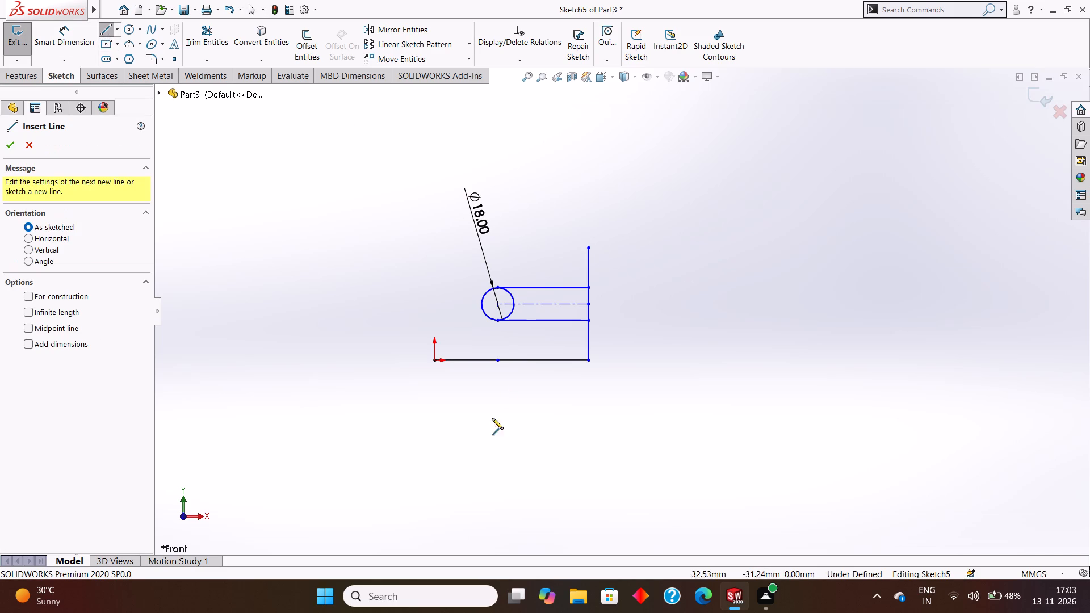
{"action": "left_click", "coordinate": [436, 363]}
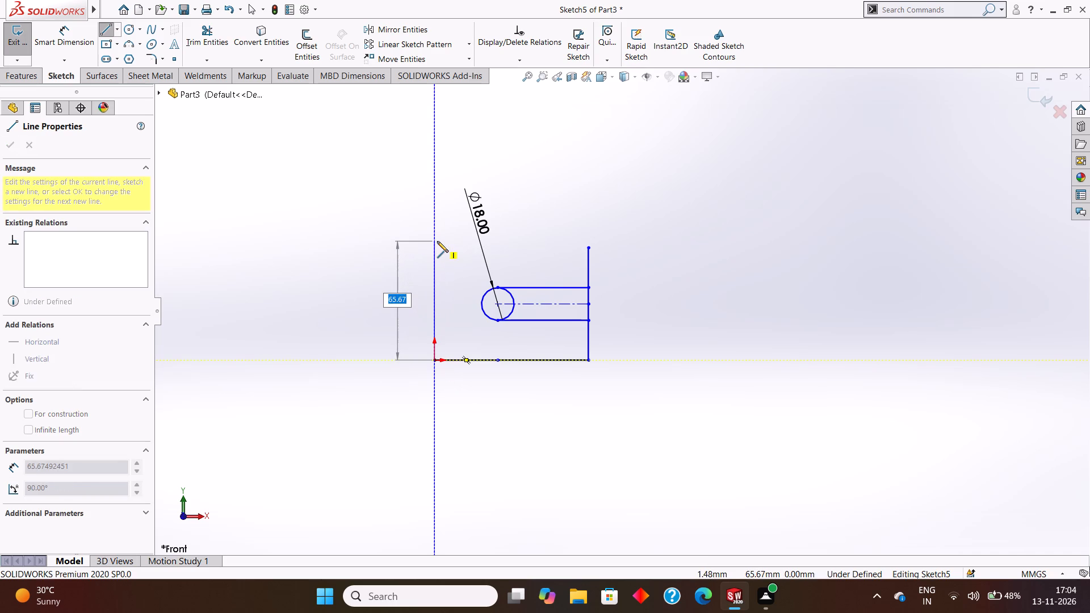
{"action": "type", "text": "62"}
{"action": "key", "text": "Return"}
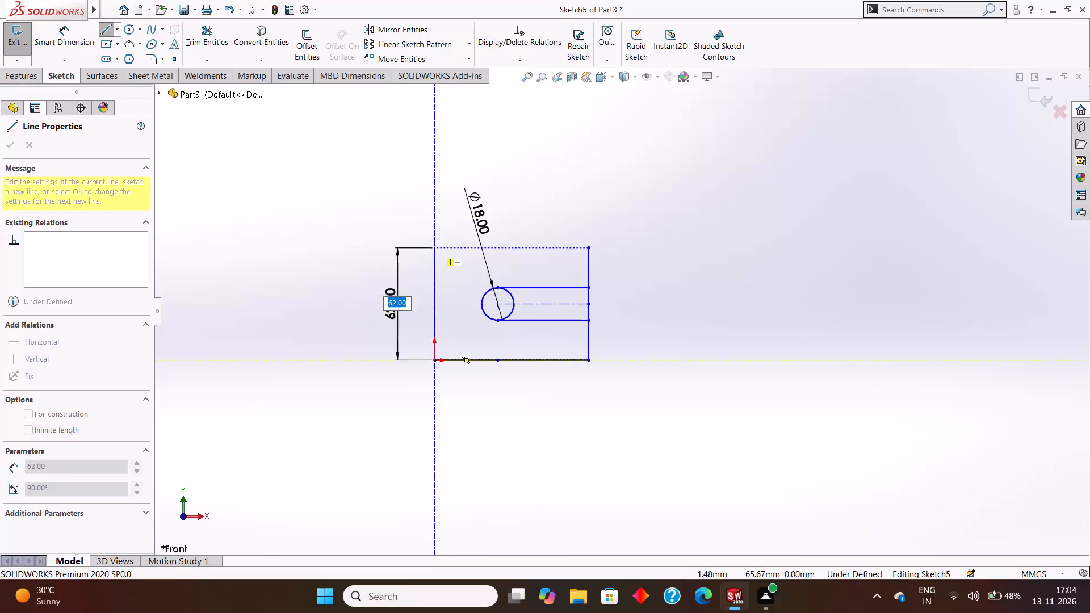
{"action": "key", "text": "Escape"}
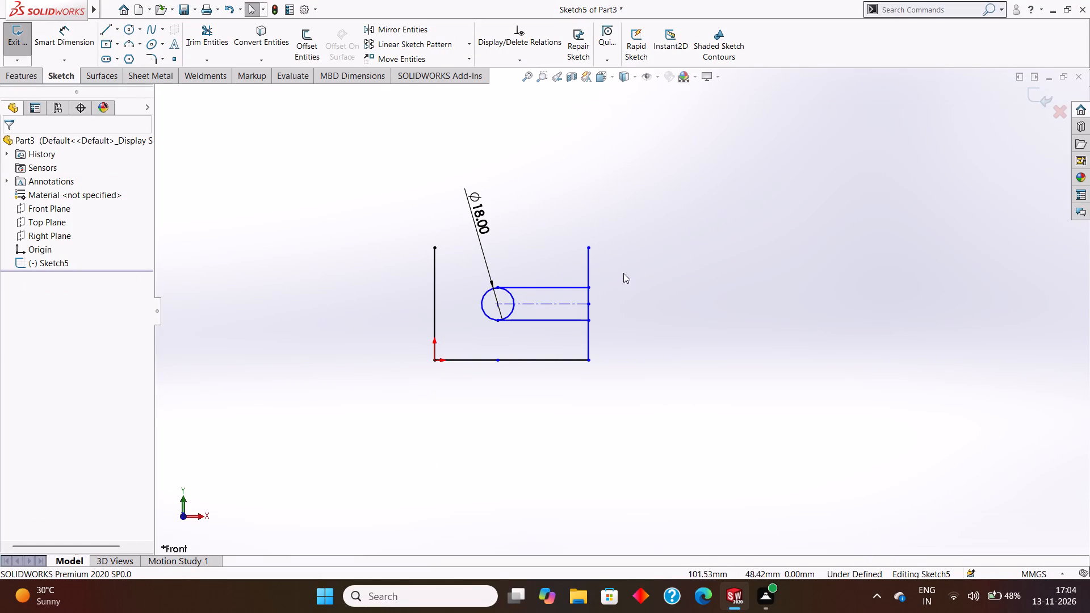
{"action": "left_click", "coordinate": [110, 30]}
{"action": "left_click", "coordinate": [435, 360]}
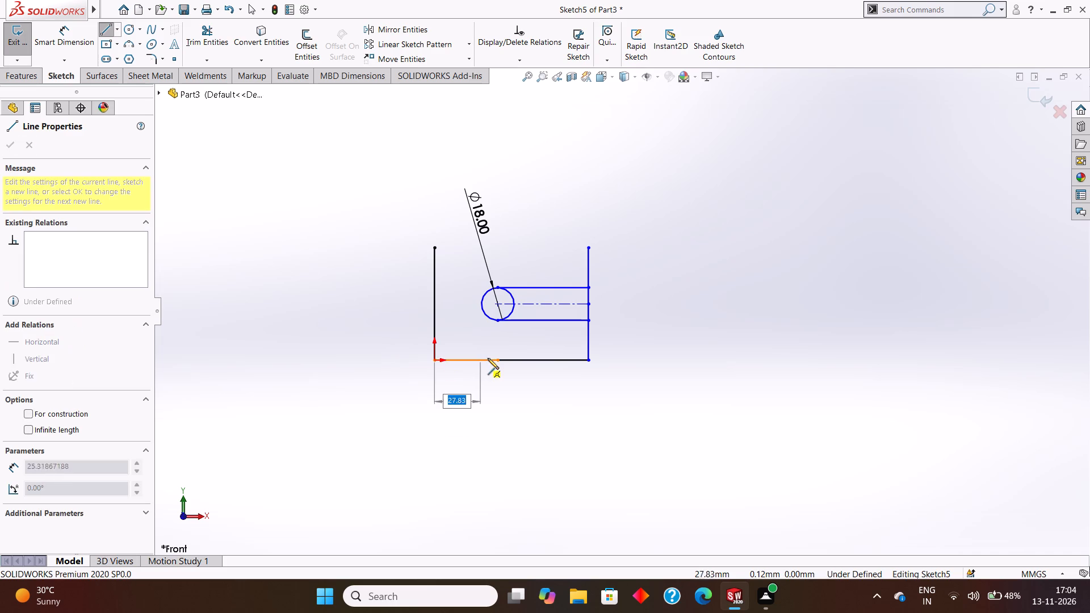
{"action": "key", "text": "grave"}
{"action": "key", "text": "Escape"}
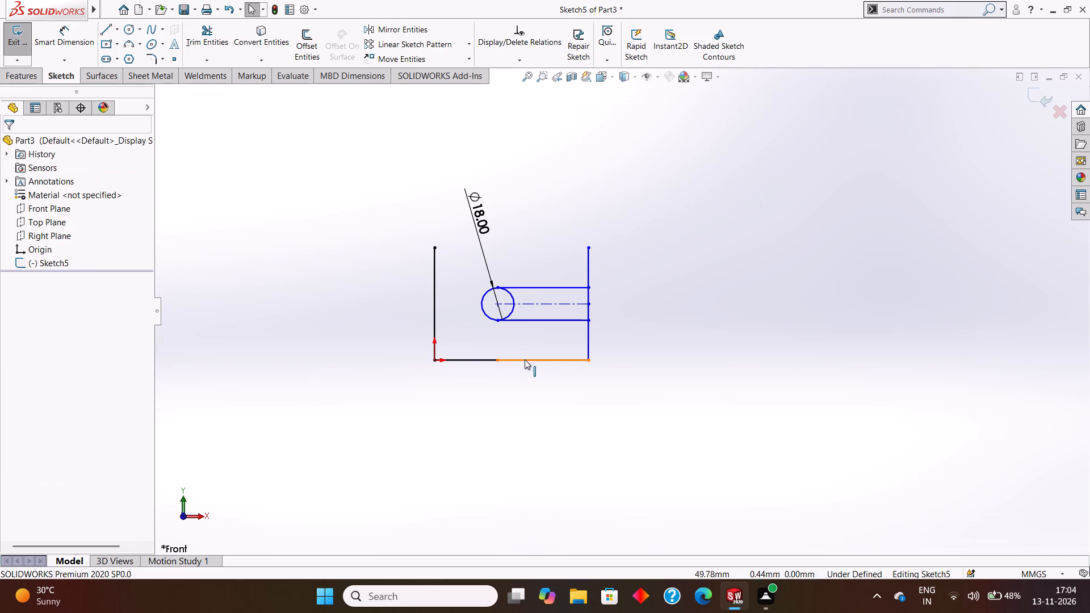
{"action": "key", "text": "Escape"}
Draw a 35 mm horizontal line from the top of the origin-side vertical line toward the opposite side.
{"action": "left_click", "coordinate": [109, 34]}
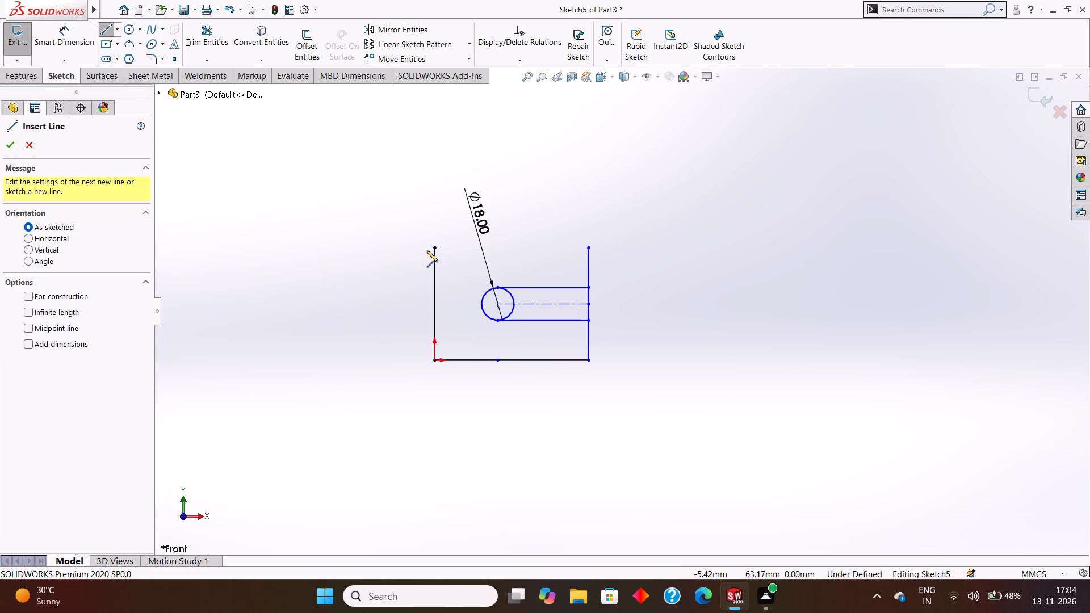
{"action": "left_click", "coordinate": [434, 249]}
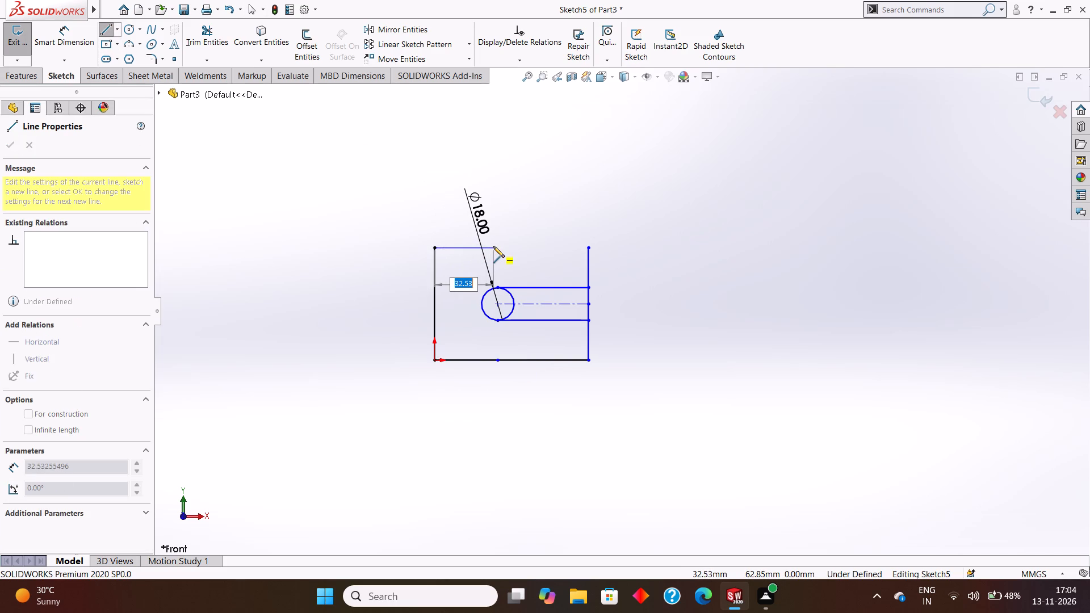
{"action": "key", "text": "BackSpace"}
{"action": "type", "text": "35"}
{"action": "key", "text": "Return"}
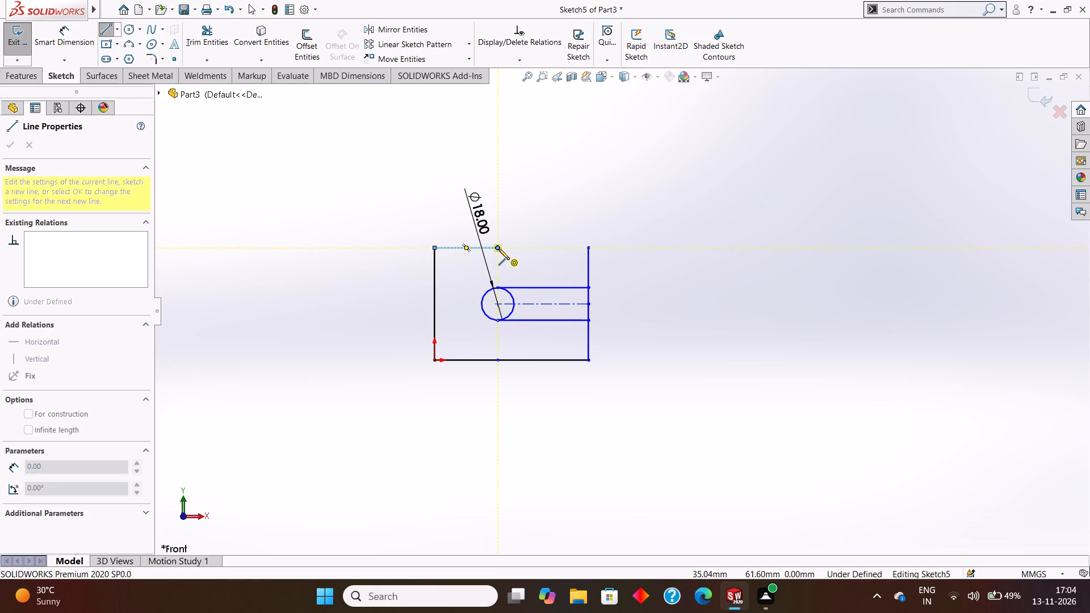
{"action": "key", "text": "Escape"}
{"action": "key", "text": "Escape"}
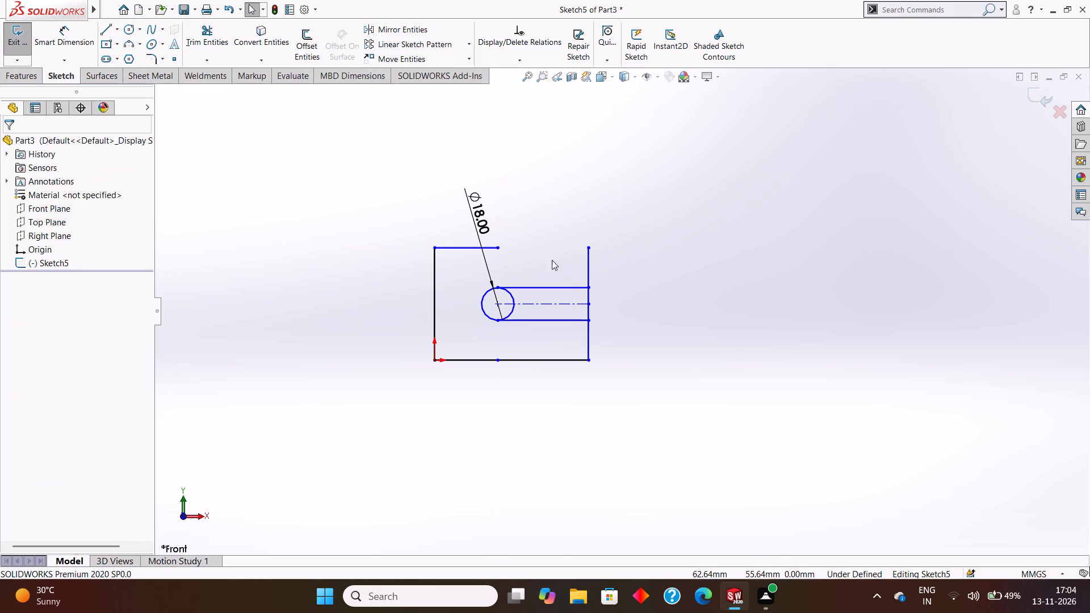
Close the outline's top edge with a horizontal line from the 35 mm segment's end to the opposite vertical line's top.
{"action": "left_click", "coordinate": [107, 24]}
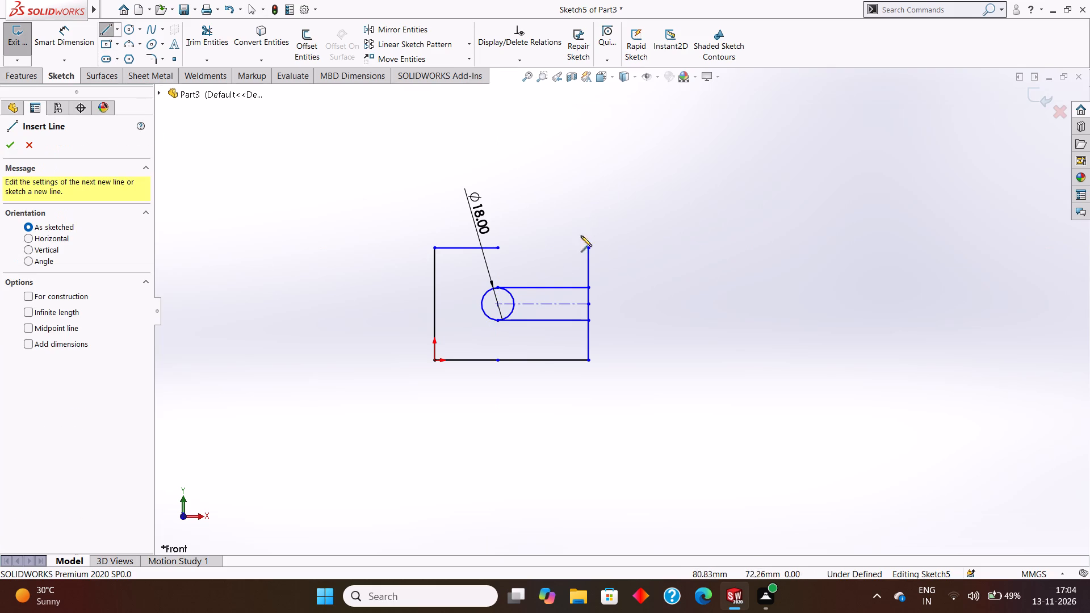
{"action": "left_click", "coordinate": [499, 247]}
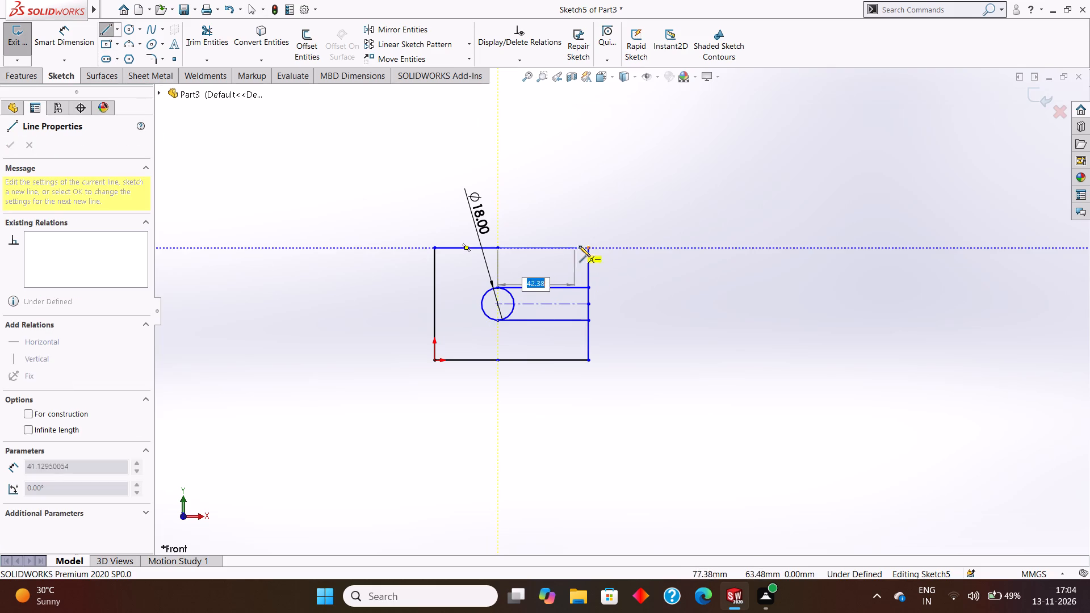
{"action": "left_click", "coordinate": [586, 246]}
{"action": "key", "text": "Escape"}
{"action": "key", "text": "Escape"}
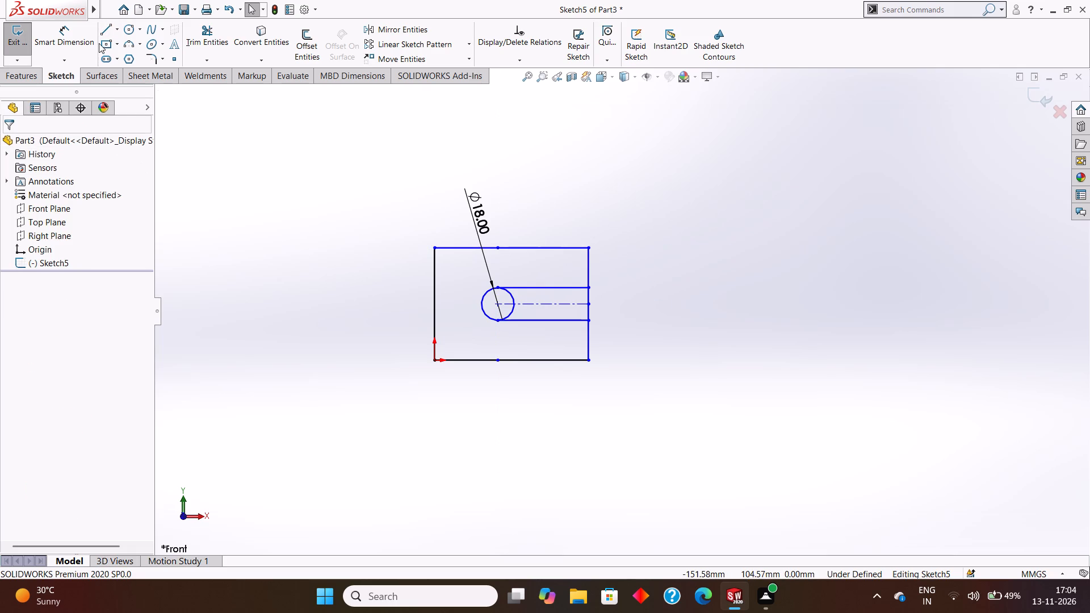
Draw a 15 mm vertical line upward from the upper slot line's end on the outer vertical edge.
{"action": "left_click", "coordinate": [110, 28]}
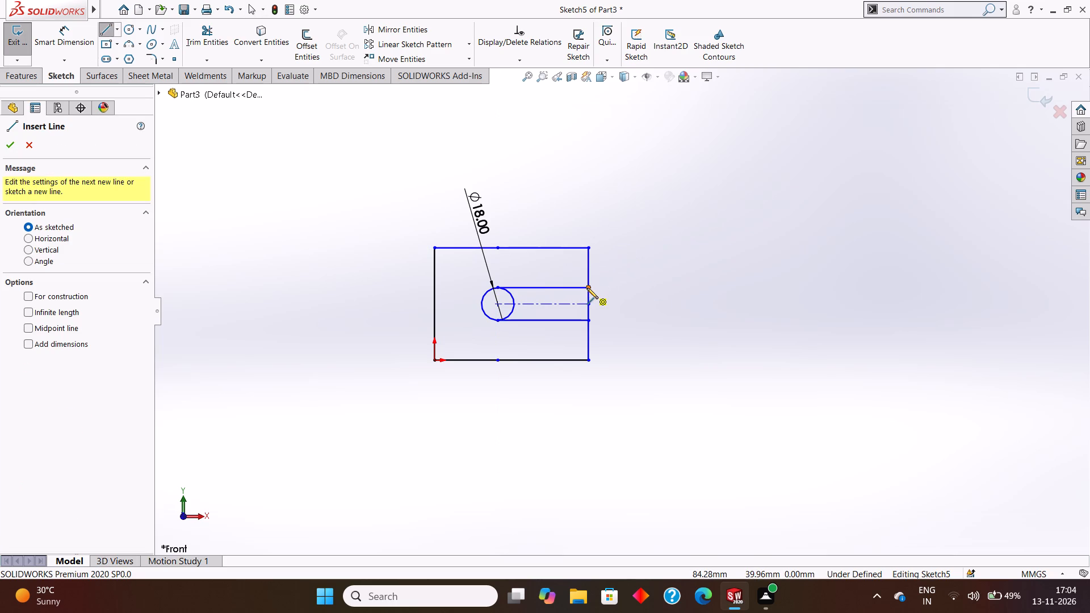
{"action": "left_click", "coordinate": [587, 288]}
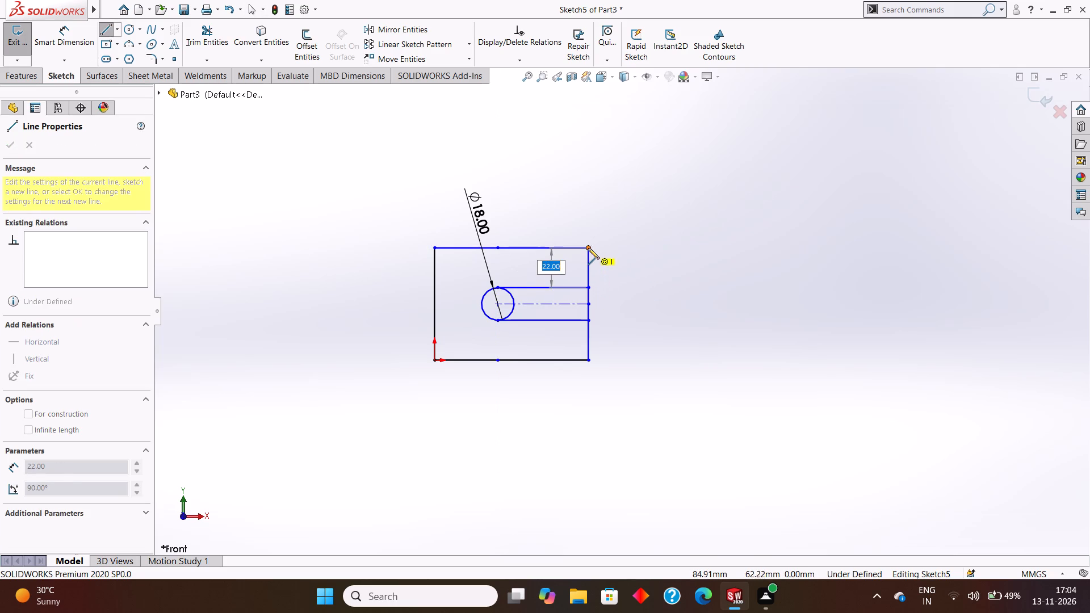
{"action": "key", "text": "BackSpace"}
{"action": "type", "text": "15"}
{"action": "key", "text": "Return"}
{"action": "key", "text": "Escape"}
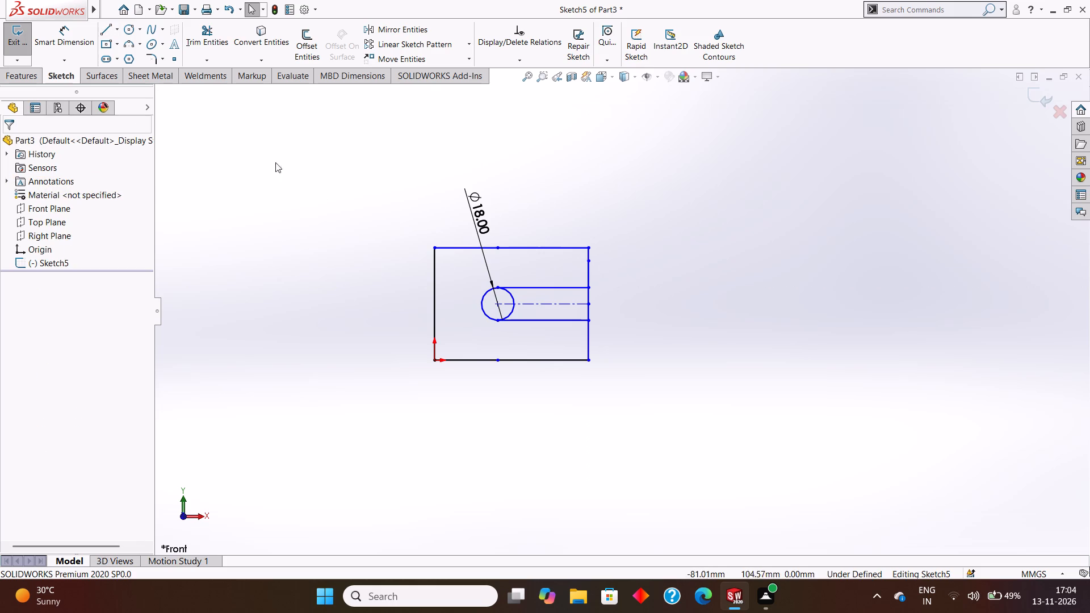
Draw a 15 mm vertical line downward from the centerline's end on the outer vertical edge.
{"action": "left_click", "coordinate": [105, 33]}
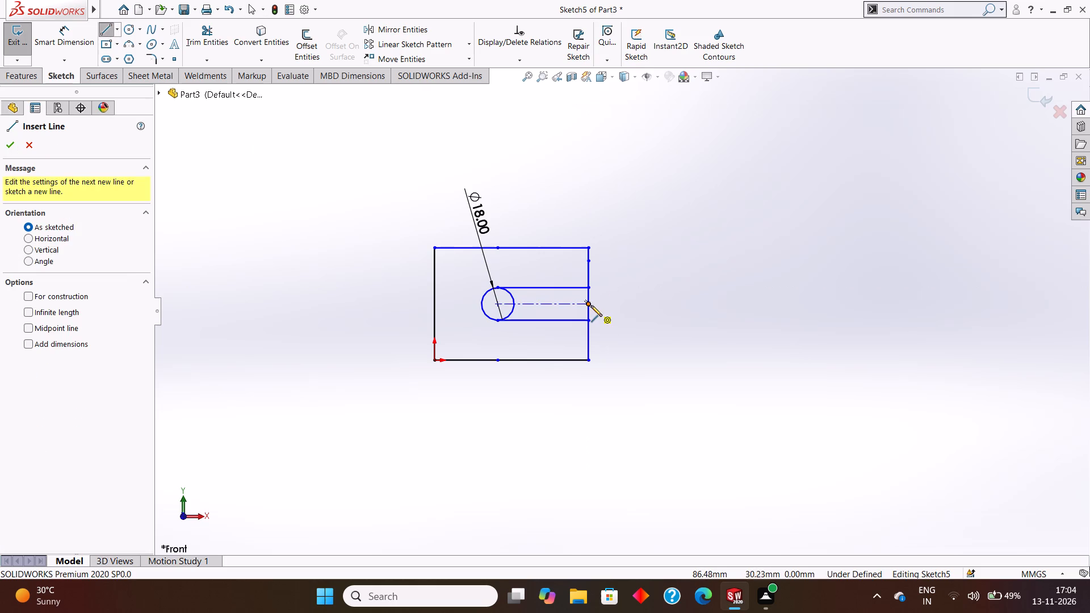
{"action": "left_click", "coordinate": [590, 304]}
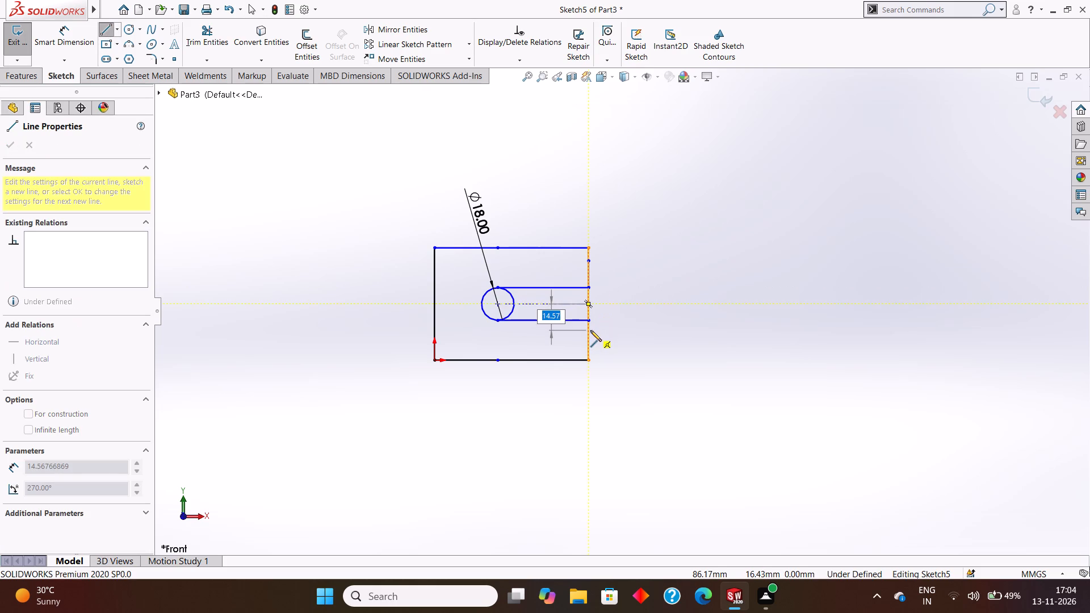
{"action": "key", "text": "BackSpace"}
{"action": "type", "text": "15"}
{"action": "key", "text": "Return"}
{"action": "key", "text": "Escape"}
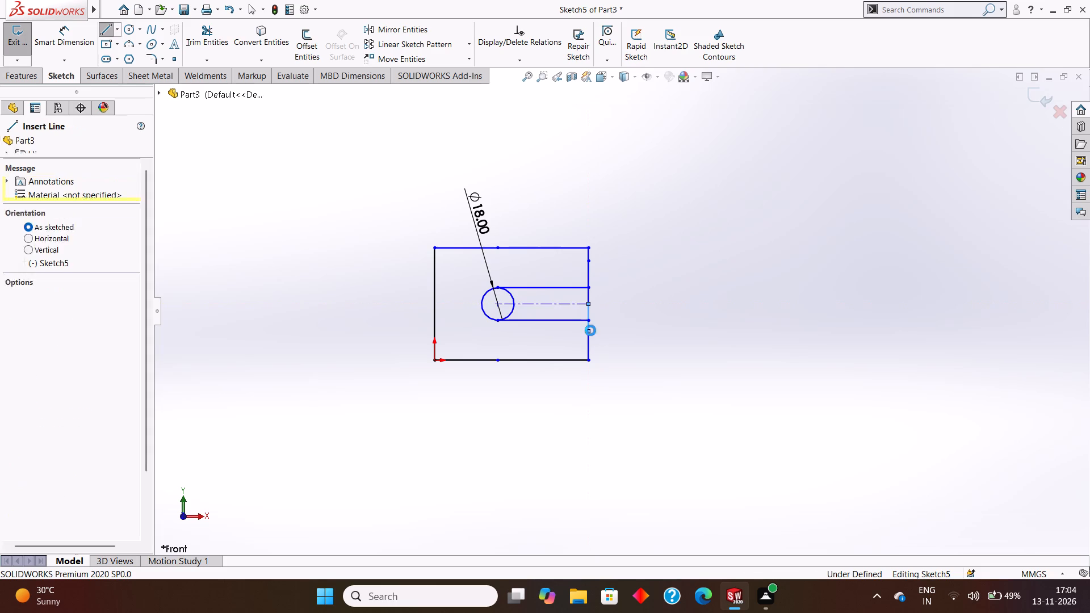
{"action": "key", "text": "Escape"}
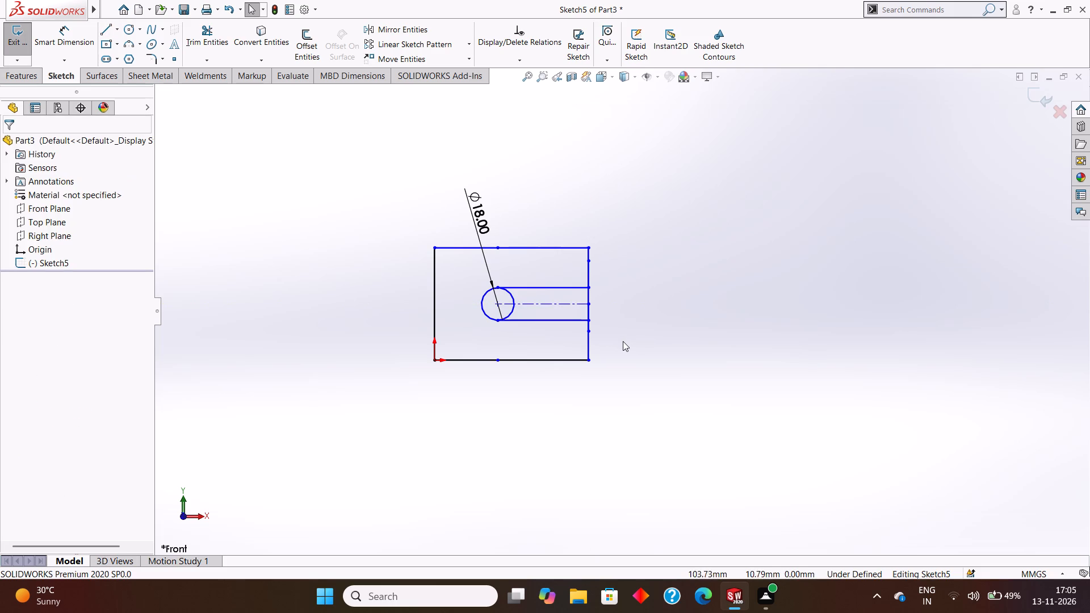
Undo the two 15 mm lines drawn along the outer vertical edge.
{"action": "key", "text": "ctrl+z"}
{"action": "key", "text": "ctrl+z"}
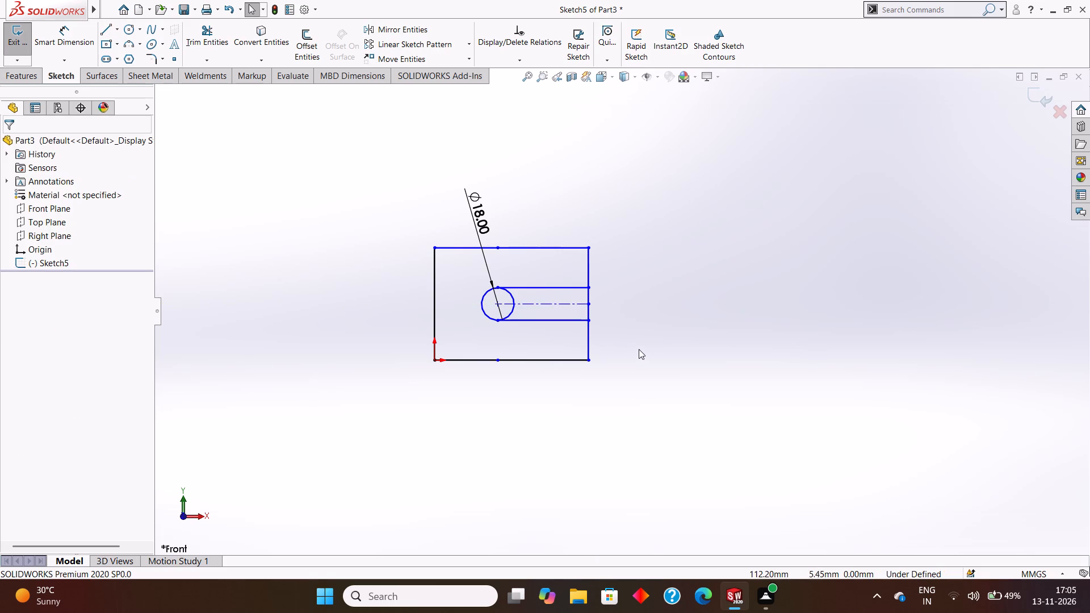
Draw a 20 mm vertical line upward from the centerline's end along the outer vertical edge.
{"action": "left_click", "coordinate": [108, 27]}
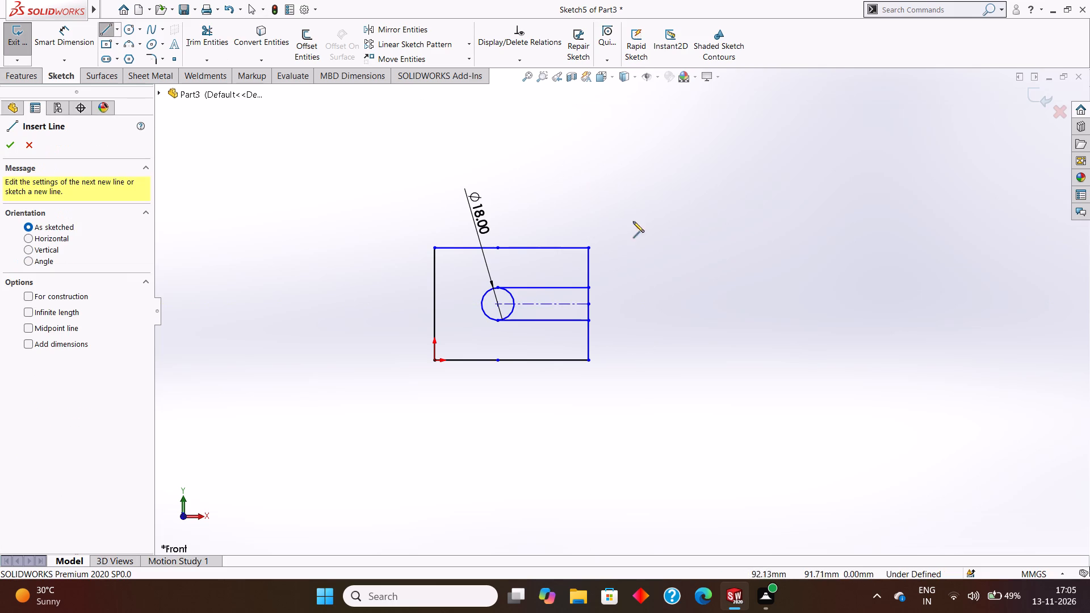
{"action": "left_click", "coordinate": [590, 303]}
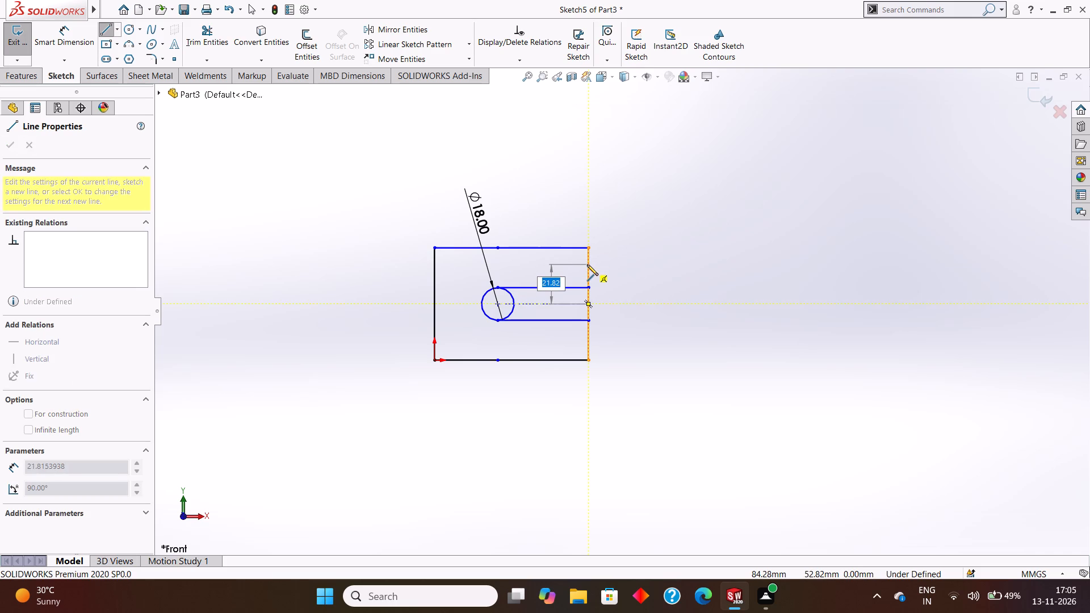
{"action": "key", "text": "BackSpace"}
{"action": "type", "text": "20"}
{"action": "key", "text": "Return"}
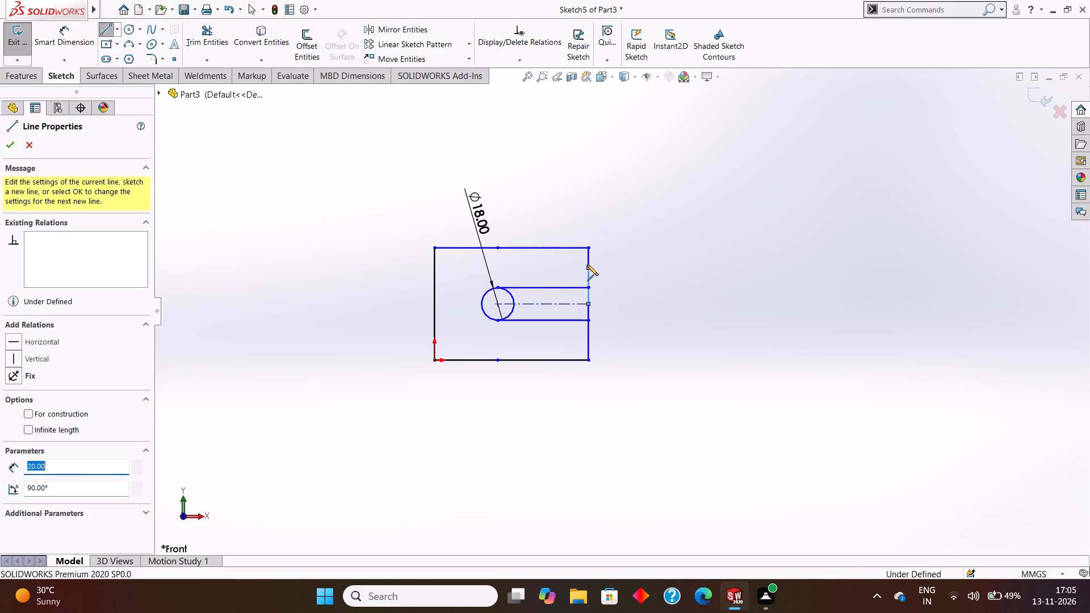
{"action": "key", "text": "Escape"}
{"action": "key", "text": "Escape"}
Draw a 20 mm vertical line downward from the centerline's end along the outer vertical edge.
{"action": "key", "text": "Return"}
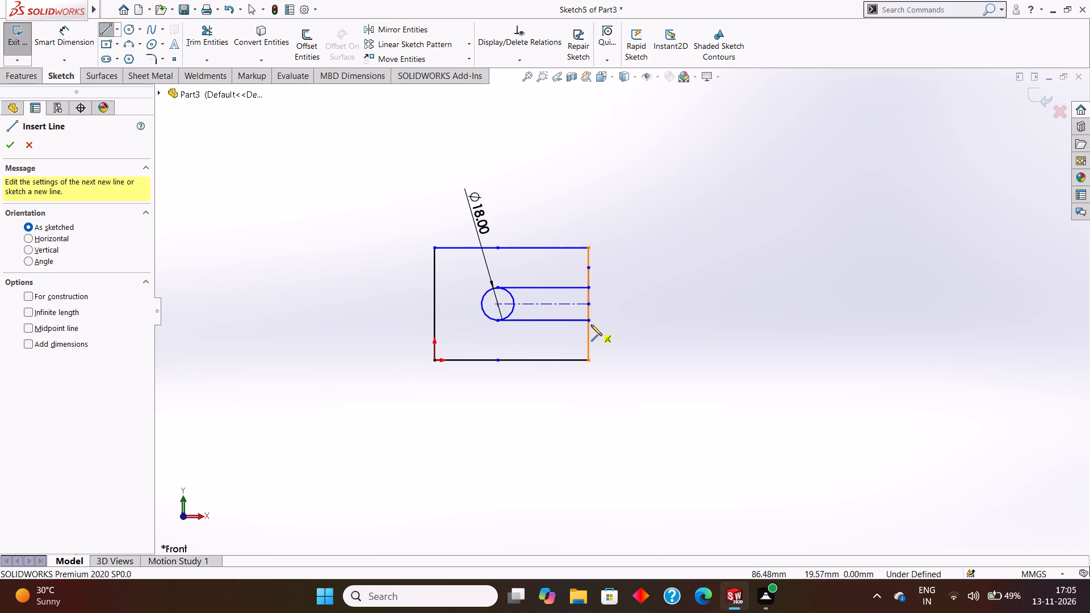
{"action": "left_click", "coordinate": [589, 304]}
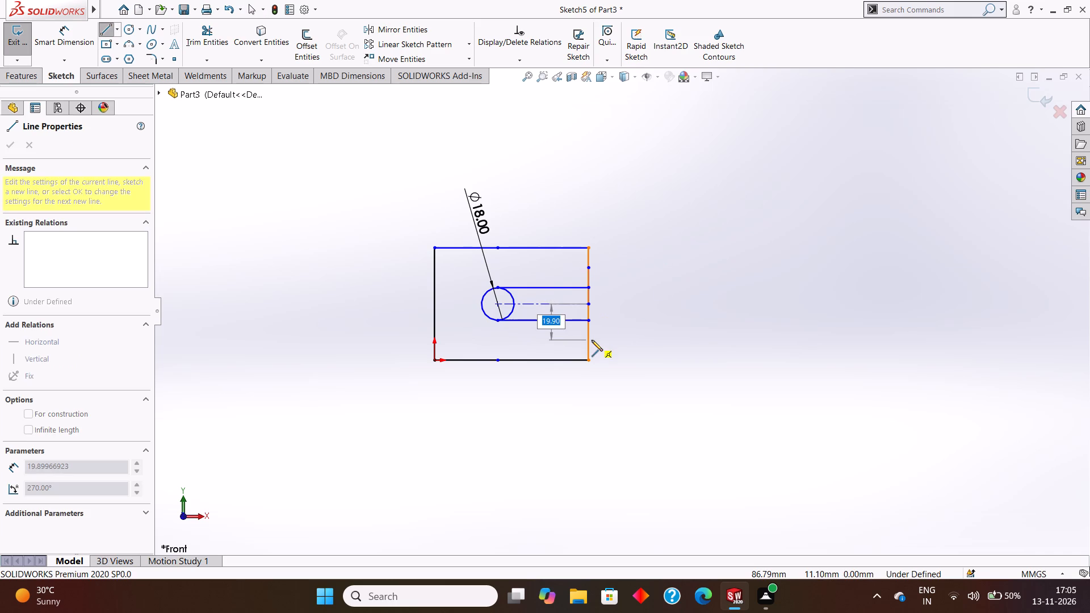
{"action": "type", "text": "20"}
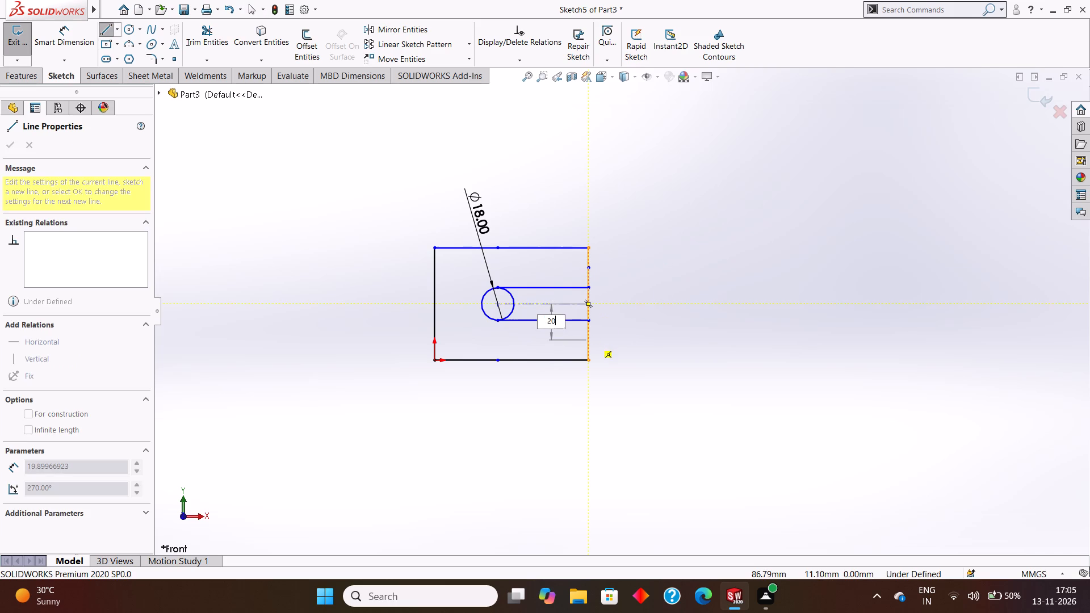
{"action": "key", "text": "Return"}
{"action": "key", "text": "Escape"}
{"action": "key", "text": "Escape"}
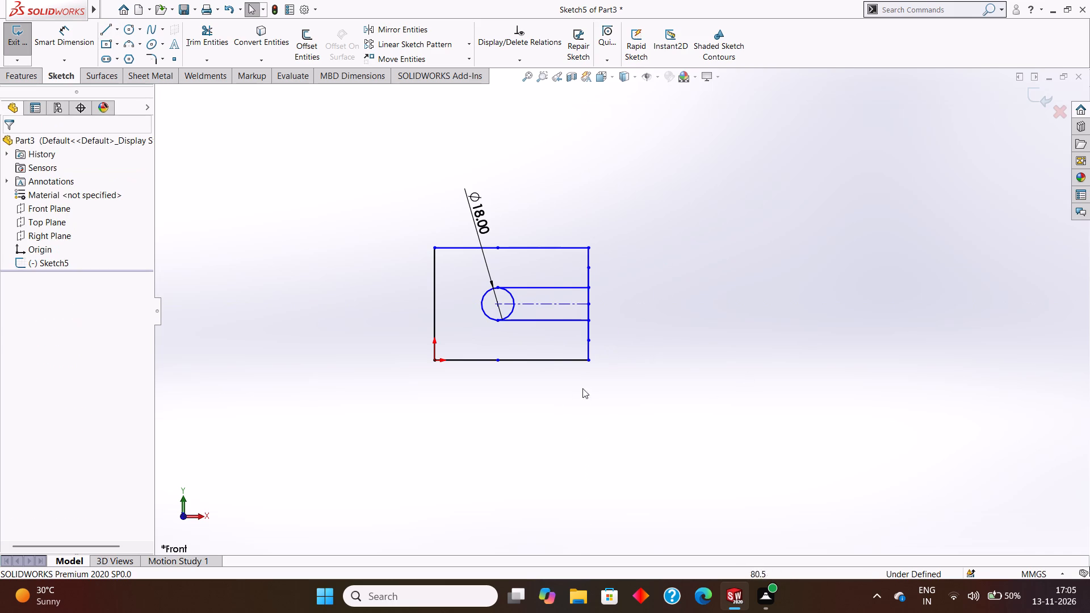
Trim the outer vertical edge's two end portions beyond the 20 mm lines, accepting the loss of the relation.
{"action": "left_click", "coordinate": [209, 31]}
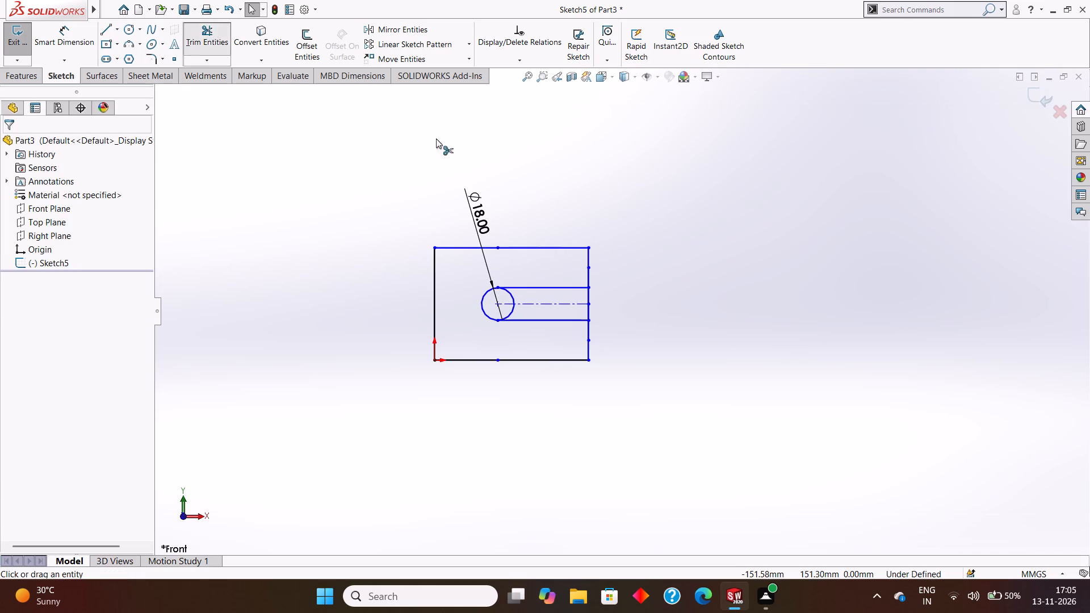
{"action": "scroll", "coordinate": [582, 281], "scroll_direction": "down", "scroll_amount": 3}
{"action": "left_click", "coordinate": [600, 399]}
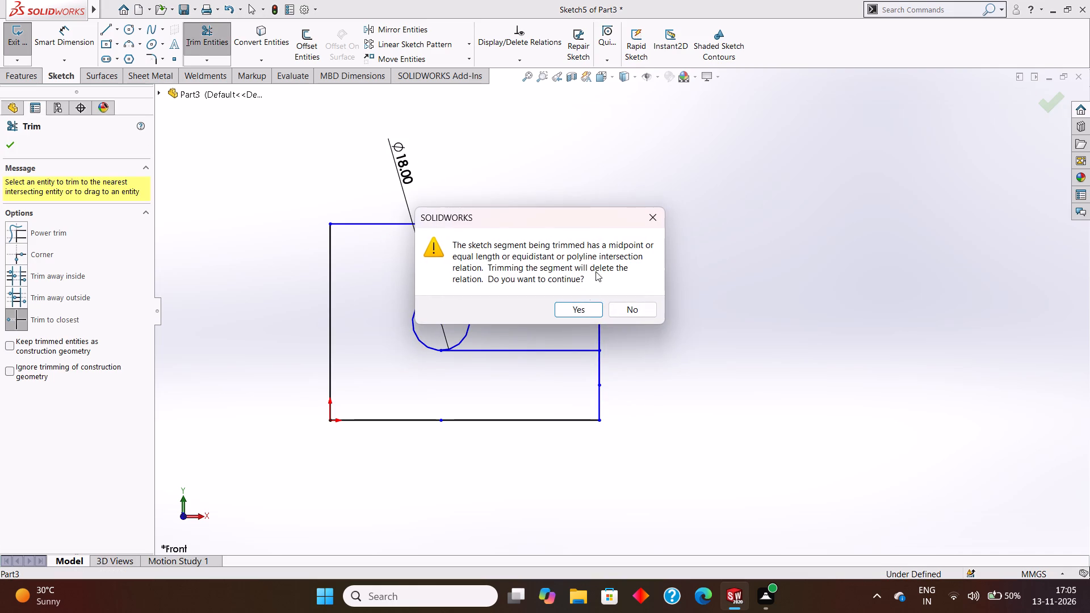
{"action": "left_click", "coordinate": [590, 302]}
{"action": "left_click", "coordinate": [597, 237]}
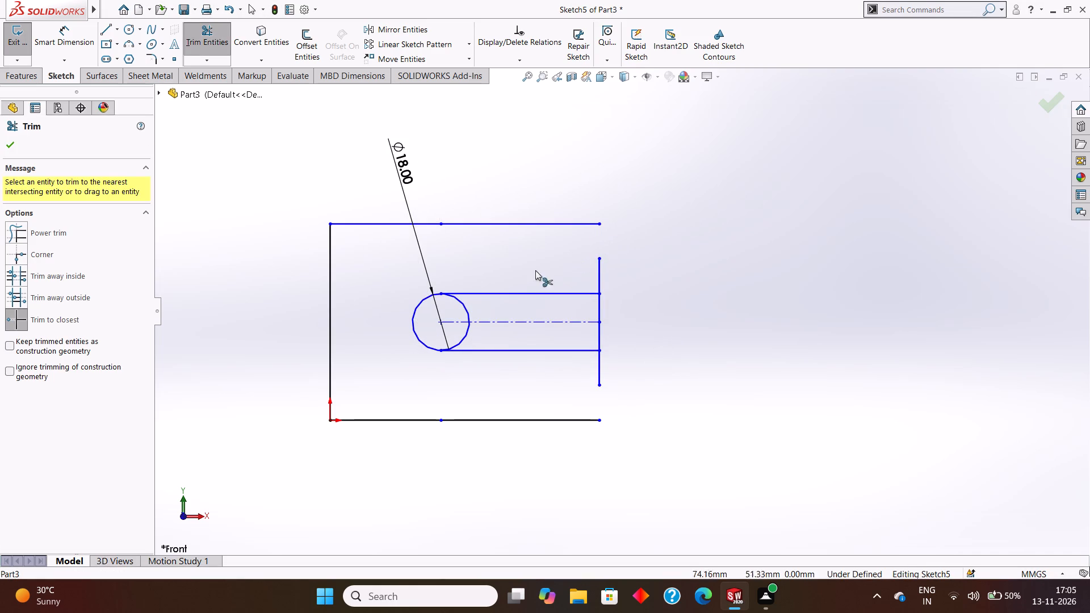
Trim away the half of the 18 mm circle that lies between the two slot lines.
{"action": "left_click", "coordinate": [465, 308]}
{"action": "left_click", "coordinate": [467, 330]}
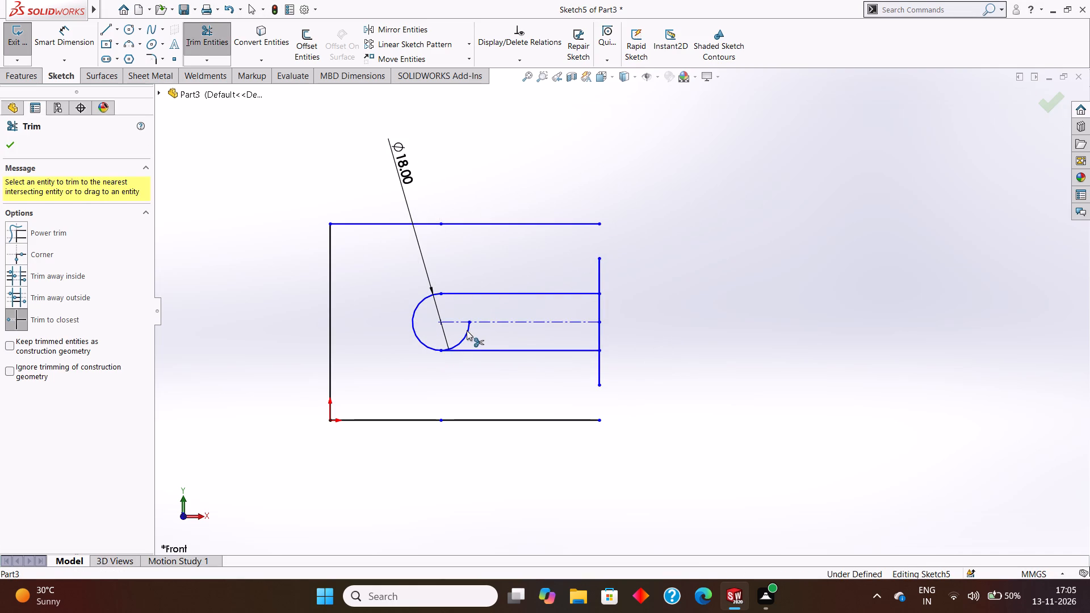
{"action": "key", "text": "Escape"}
{"action": "key", "text": "Escape"}
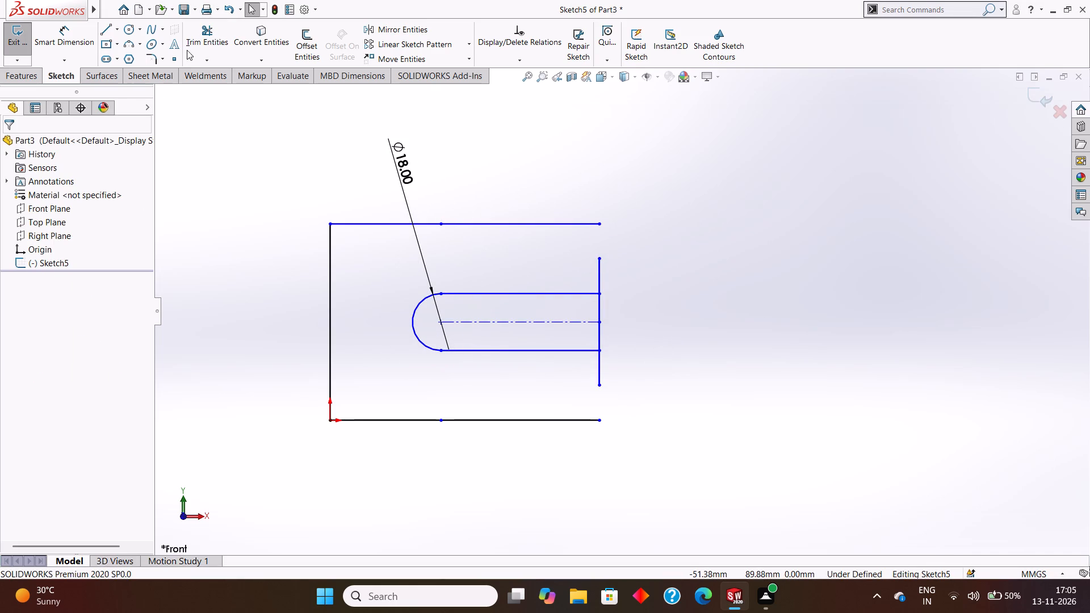
Trim the top and bottom horizontal edges back to their 35 mm segments on the origin side.
{"action": "left_click", "coordinate": [203, 35]}
{"action": "left_click", "coordinate": [537, 225]}
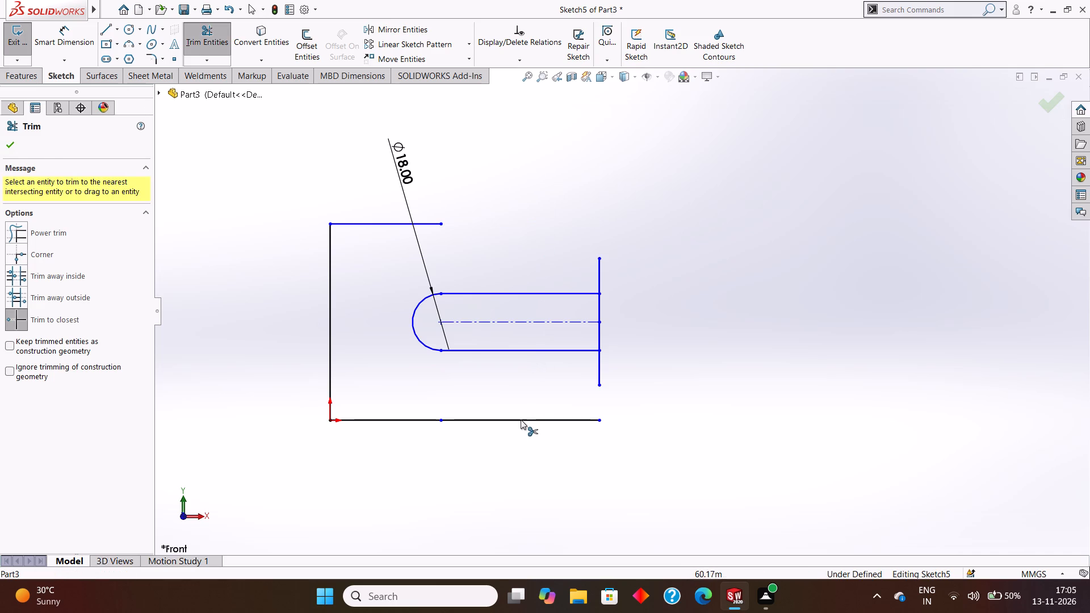
{"action": "left_click", "coordinate": [521, 420]}
{"action": "key", "text": "Escape"}
Draw a slanted line from the top edge's free end to the outer vertical line's upper end.
{"action": "left_click", "coordinate": [106, 30]}
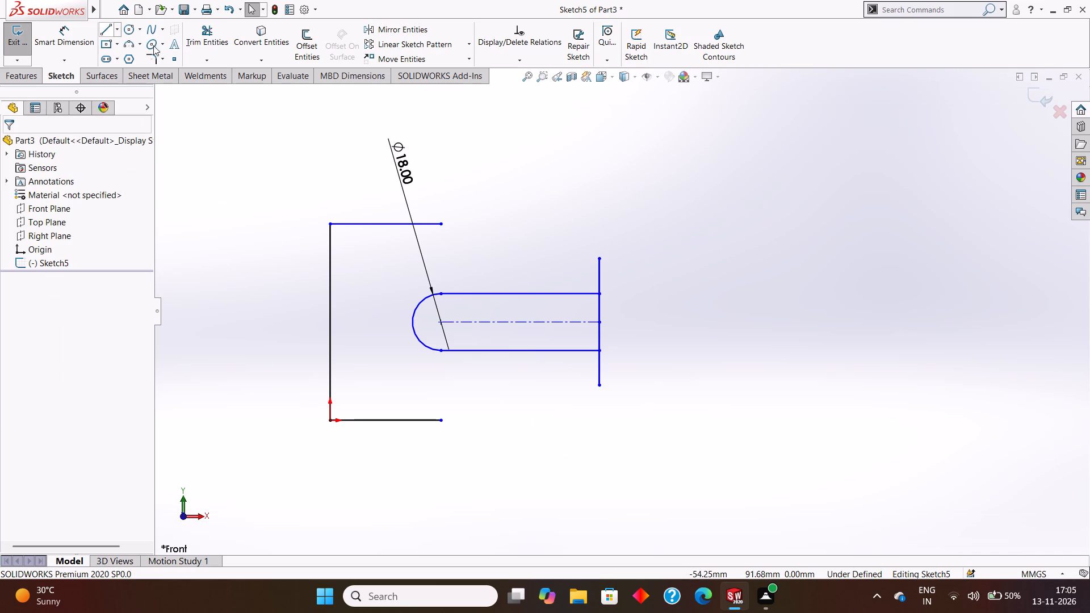
{"action": "left_click", "coordinate": [439, 224]}
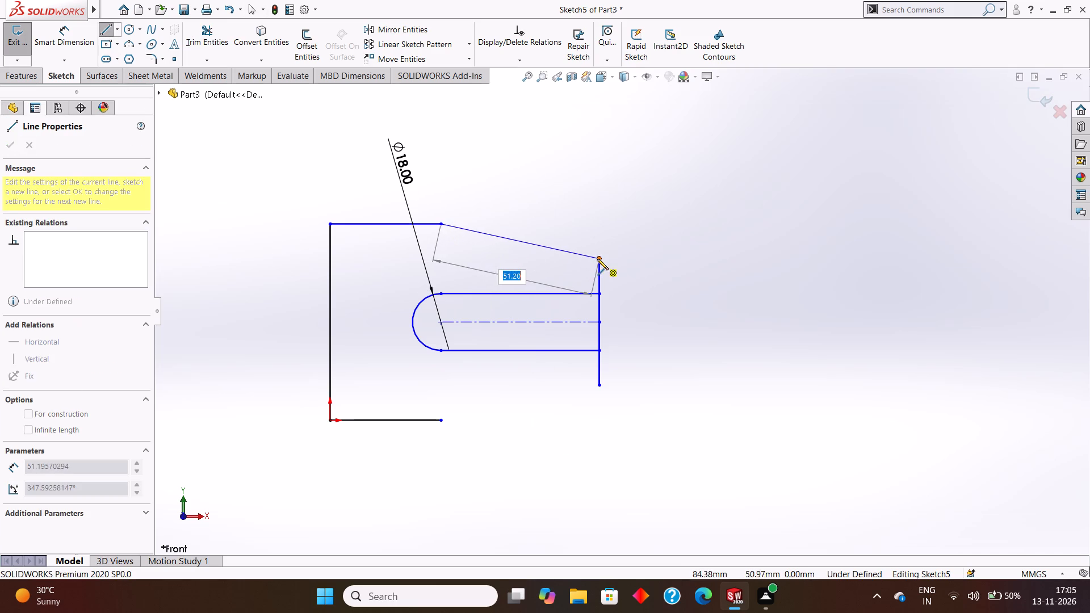
{"action": "left_click", "coordinate": [597, 259]}
{"action": "key", "text": "Escape"}
{"action": "key", "text": "Escape"}
Draw a slanted line from the bottom edge's free end to the outer vertical line's lower end.
{"action": "left_click", "coordinate": [108, 30]}
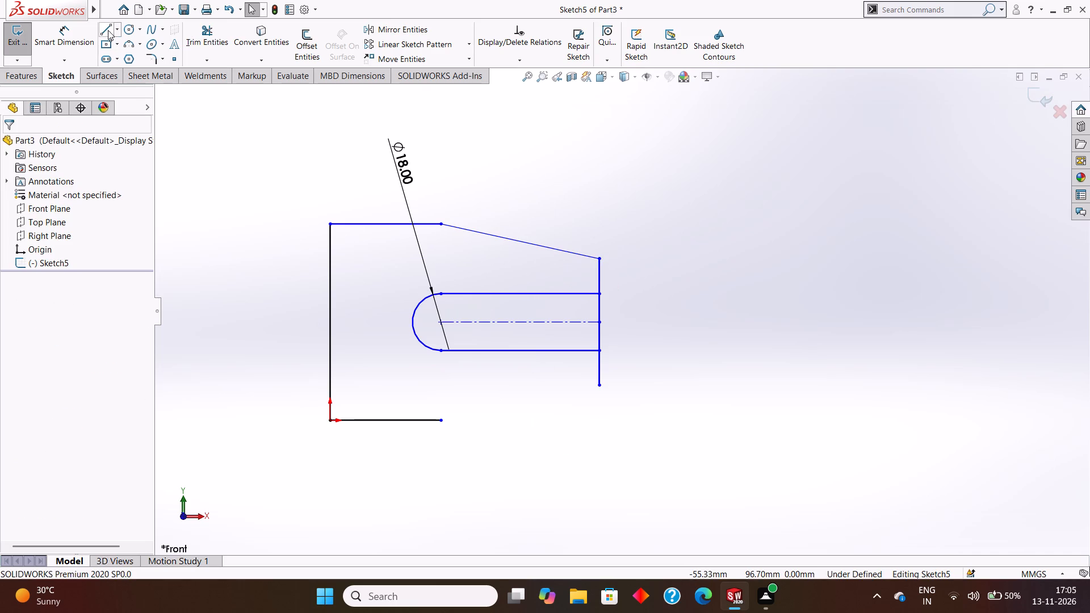
{"action": "left_click", "coordinate": [440, 421]}
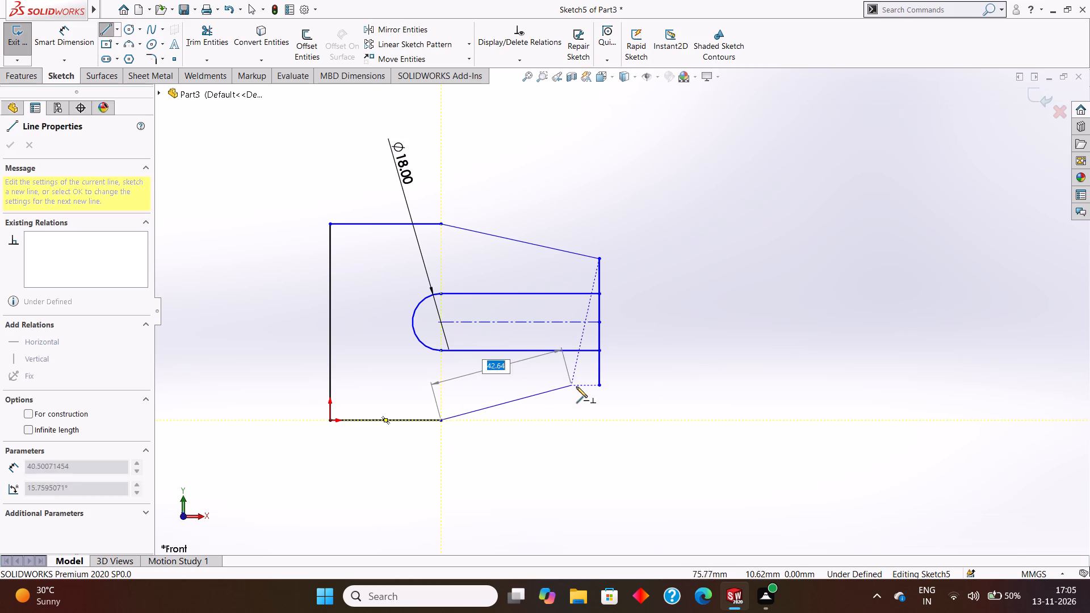
{"action": "left_click", "coordinate": [597, 384]}
{"action": "key", "text": "Escape"}
{"action": "key", "text": "Escape"}
Dimension the length of the profile's top horizontal edge, placing the dimension above the profile.
{"action": "scroll", "coordinate": [628, 425], "scroll_direction": "up", "scroll_amount": 2}
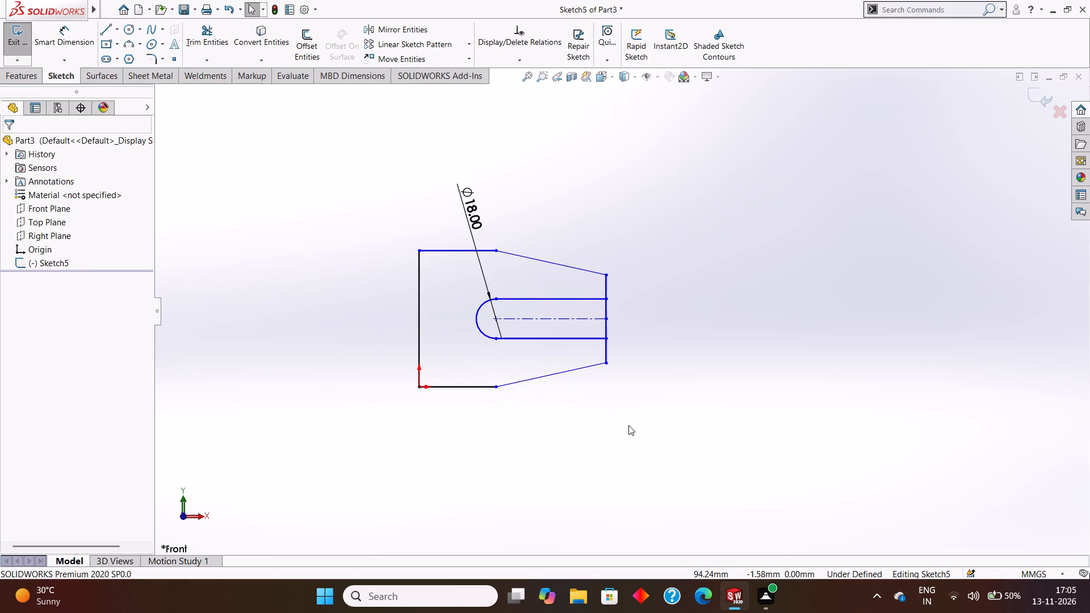
{"action": "scroll", "coordinate": [628, 425], "scroll_direction": "up", "scroll_amount": 2}
{"action": "left_click", "coordinate": [56, 33]}
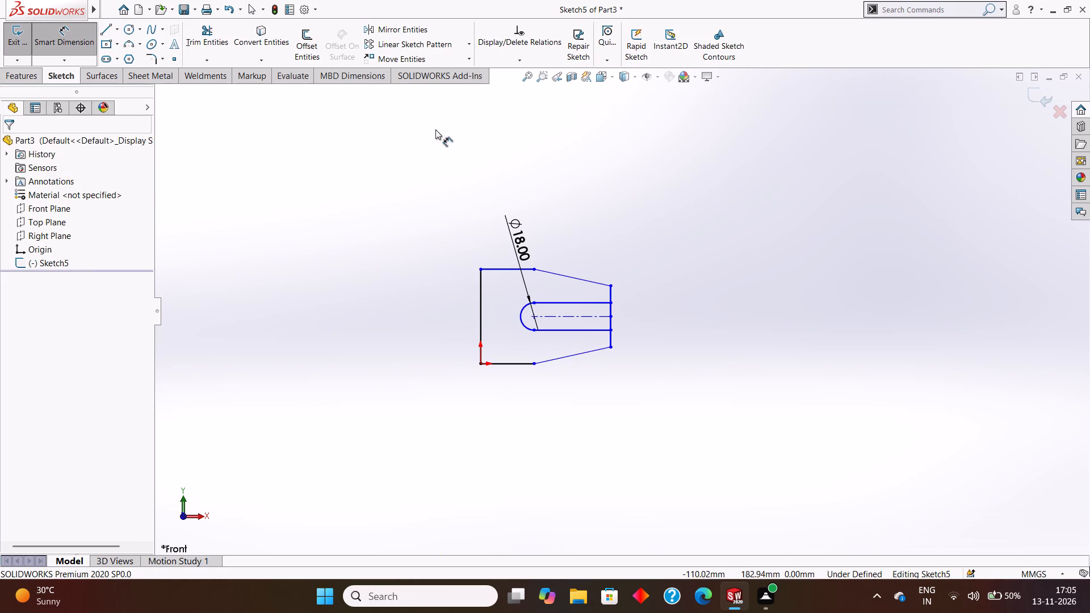
{"action": "left_click", "coordinate": [508, 268]}
{"action": "left_click", "coordinate": [501, 181]}
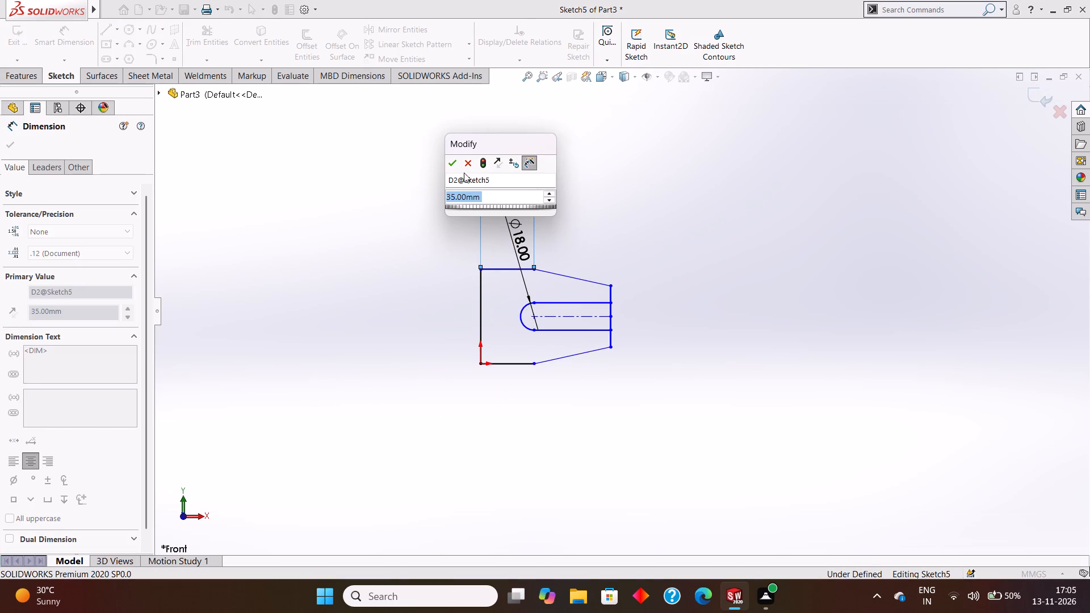
{"action": "left_click", "coordinate": [456, 163]}
Dimension the horizontal spans of the upper and lower slanted lines, placing them above and below the profile.
{"action": "left_click", "coordinate": [577, 275]}
{"action": "left_click", "coordinate": [575, 230]}
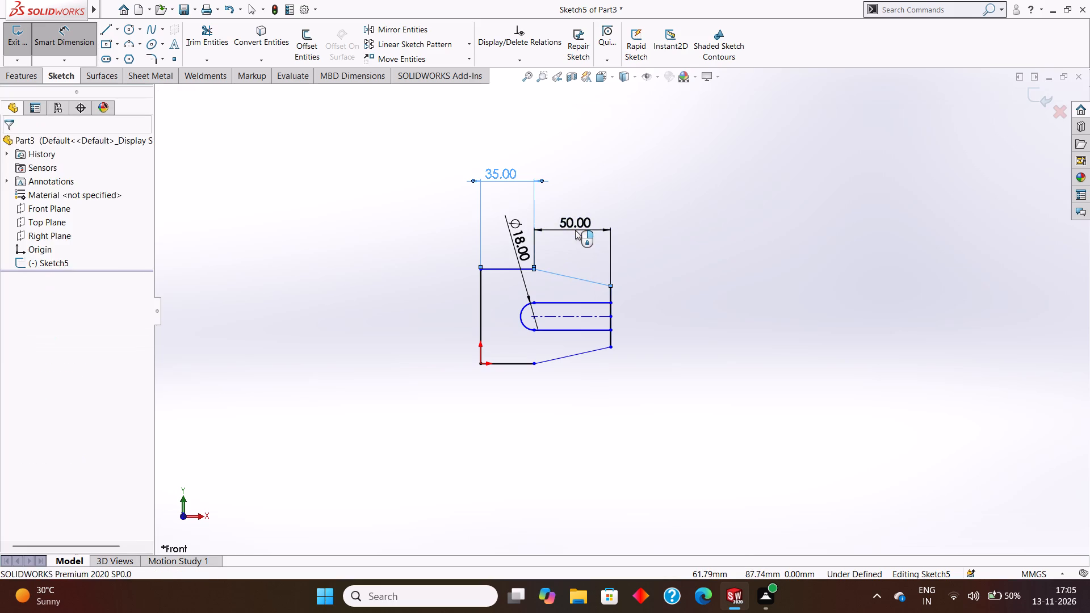
{"action": "left_click", "coordinate": [527, 213]}
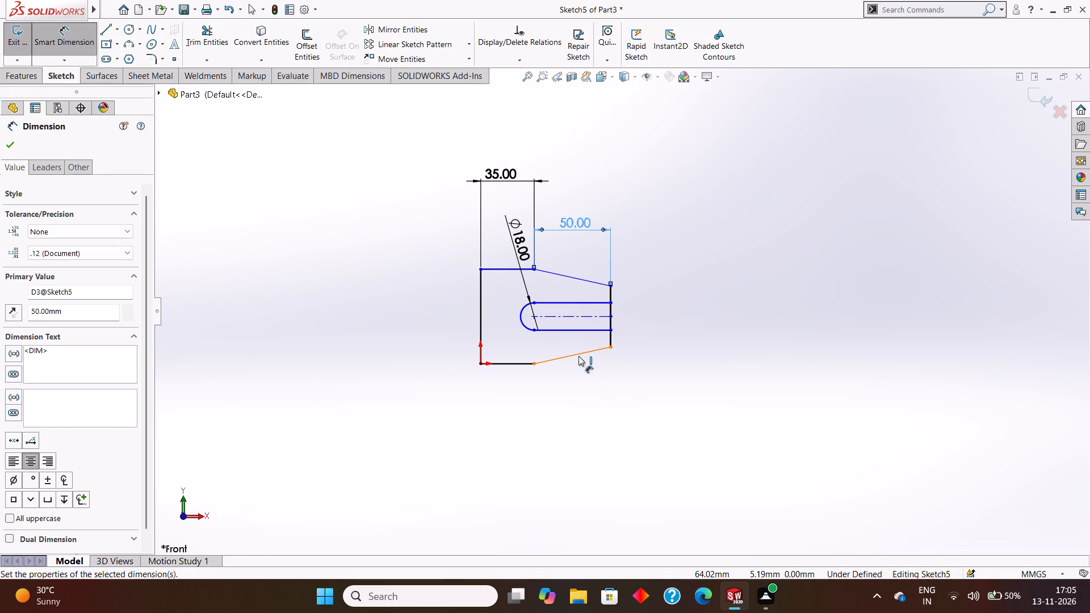
{"action": "left_click", "coordinate": [578, 356]}
{"action": "left_click", "coordinate": [584, 388]}
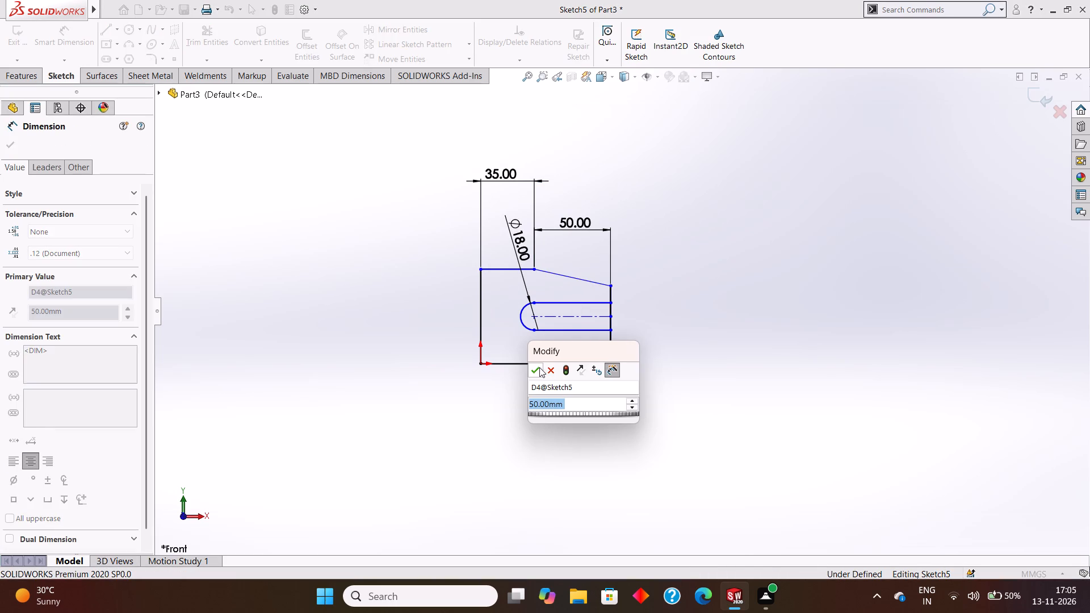
{"action": "left_click", "coordinate": [539, 367]}
Dimension the upper slot line's length, placing it above the profile.
{"action": "left_click", "coordinate": [571, 303]}
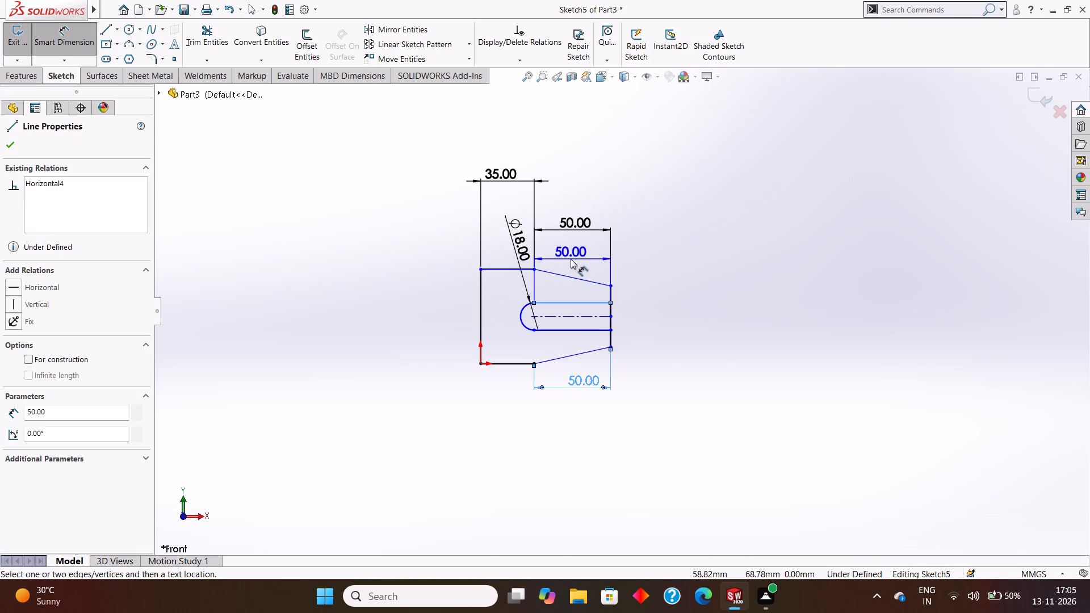
{"action": "left_click", "coordinate": [571, 259]}
{"action": "left_click", "coordinate": [524, 240]}
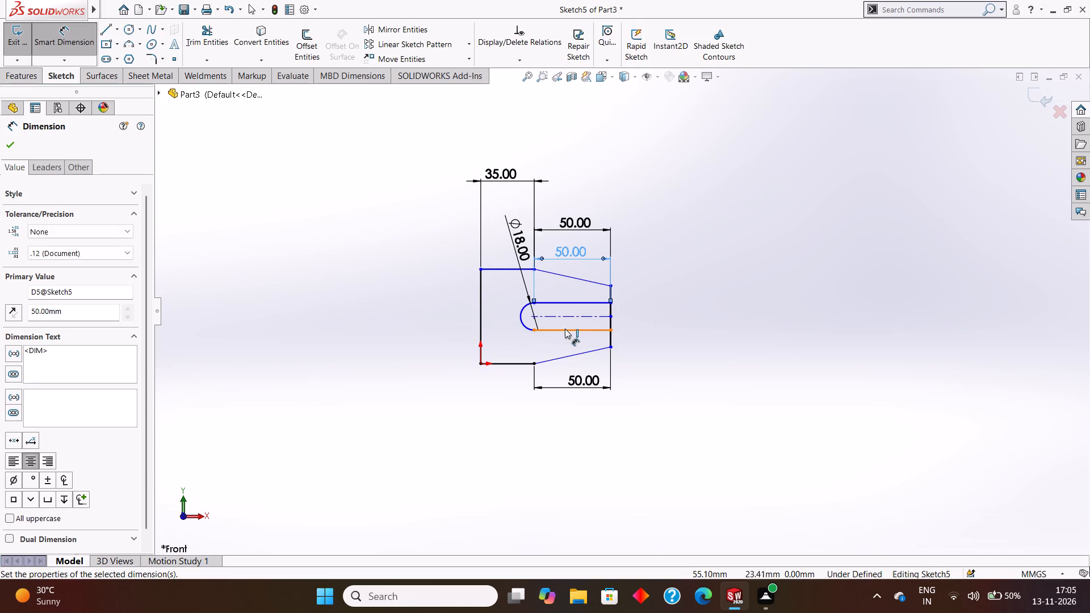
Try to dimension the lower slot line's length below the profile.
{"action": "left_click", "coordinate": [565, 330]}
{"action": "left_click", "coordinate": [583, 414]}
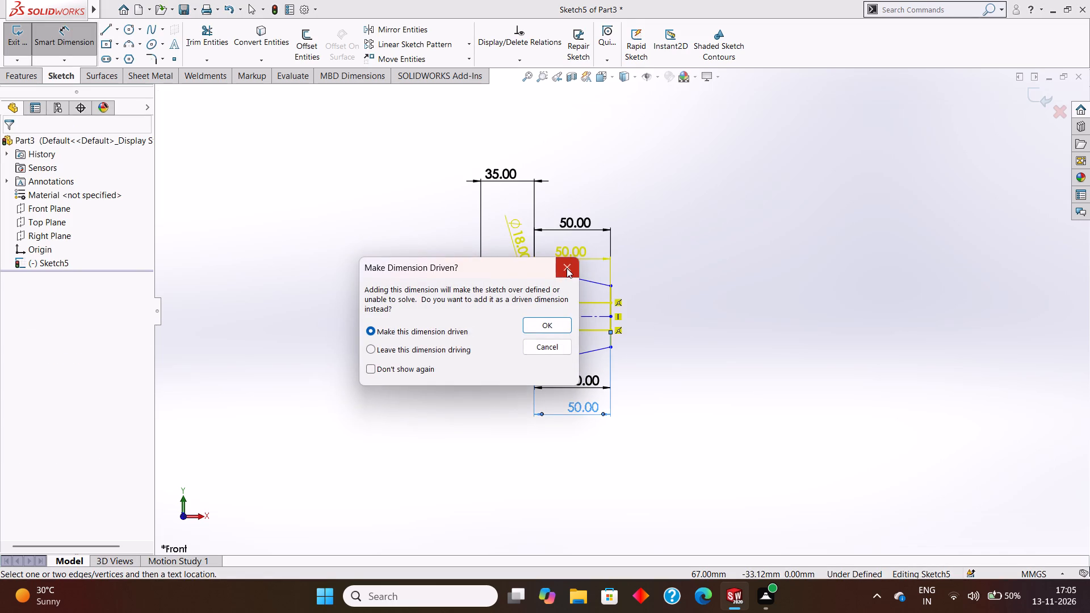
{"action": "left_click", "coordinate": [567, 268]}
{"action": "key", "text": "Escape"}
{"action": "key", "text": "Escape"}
Trim away the centerline inside the slot.
{"action": "left_click", "coordinate": [195, 41]}
{"action": "scroll", "coordinate": [561, 293], "scroll_direction": "down", "scroll_amount": 3}
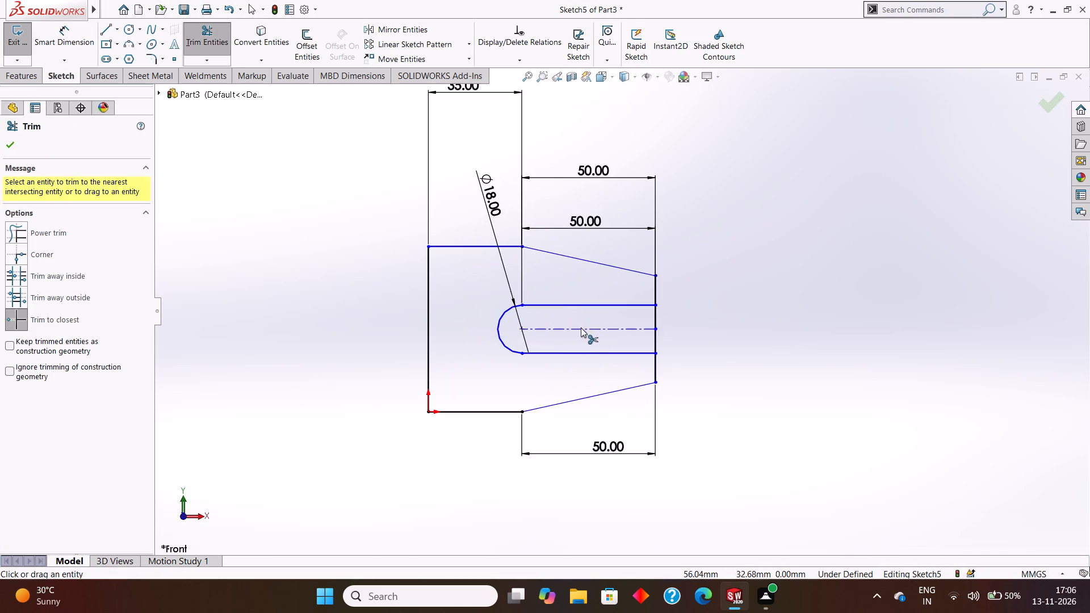
{"action": "left_click", "coordinate": [596, 326]}
{"action": "key", "text": "Escape"}
{"action": "key", "text": "Escape"}
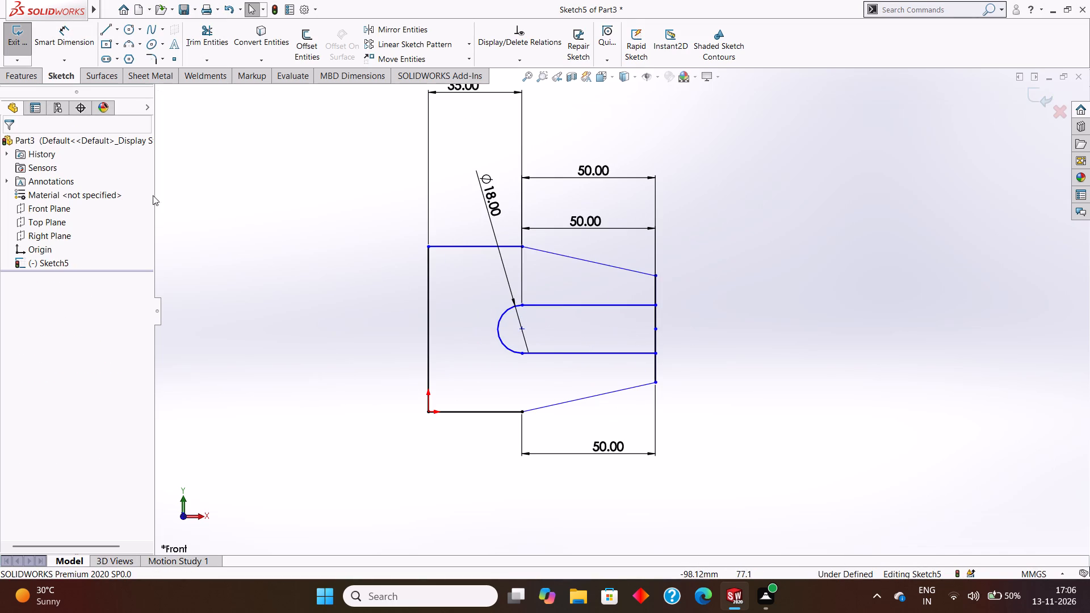
Trim away all overlapping pieces of the outer vertical edge between the two slot lines to open the slot.
{"action": "left_click", "coordinate": [207, 31]}
{"action": "scroll", "coordinate": [679, 288], "scroll_direction": "down", "scroll_amount": 3}
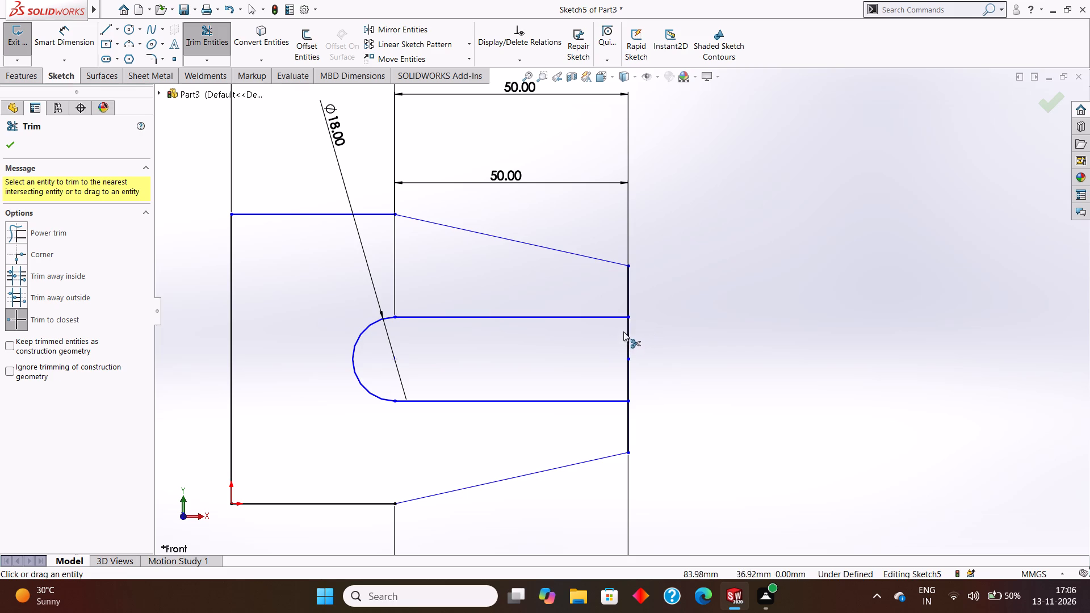
{"action": "left_click", "coordinate": [627, 329]}
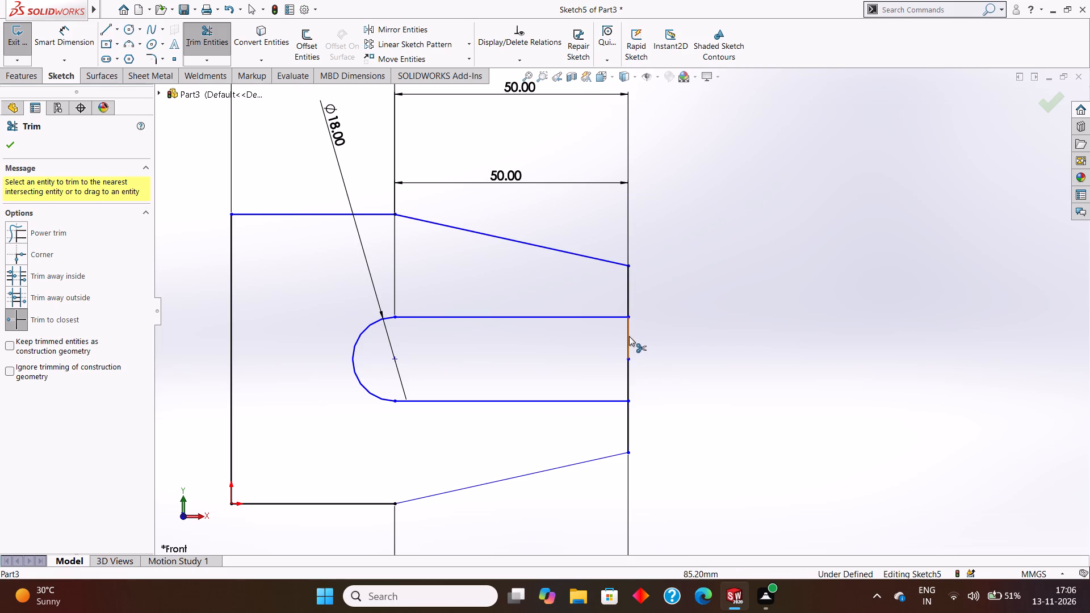
{"action": "left_click", "coordinate": [629, 336]}
{"action": "left_click", "coordinate": [628, 367]}
{"action": "left_click", "coordinate": [627, 371]}
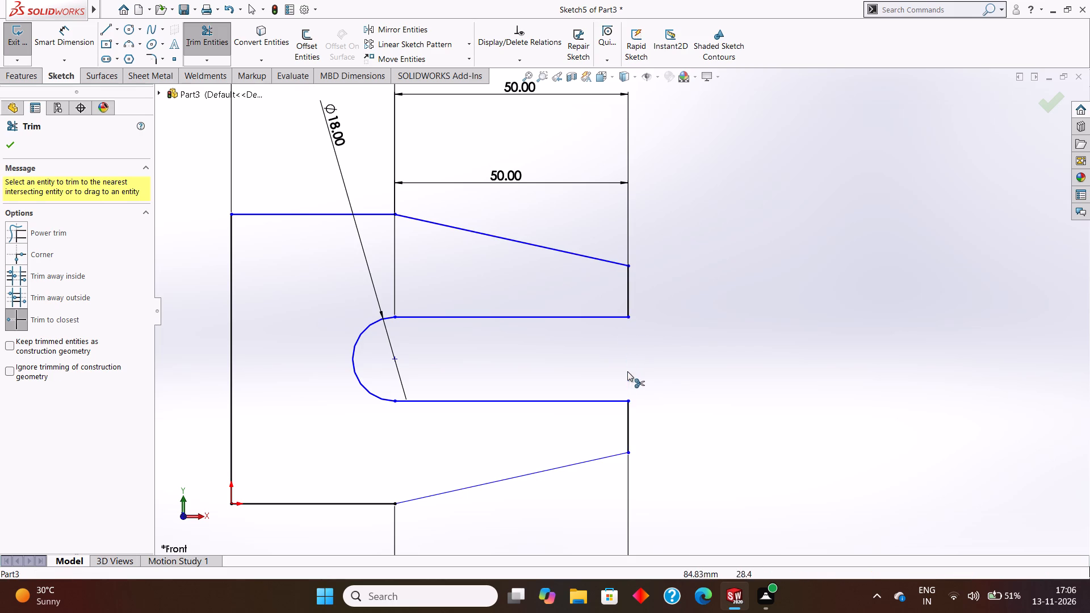
{"action": "key", "text": "Escape"}
{"action": "key", "text": "Escape"}
Dimension the vertical distance from the origin corner to the lower slot line's outer end.
{"action": "scroll", "coordinate": [700, 374], "scroll_direction": "up", "scroll_amount": 3}
{"action": "left_click", "coordinate": [61, 26]}
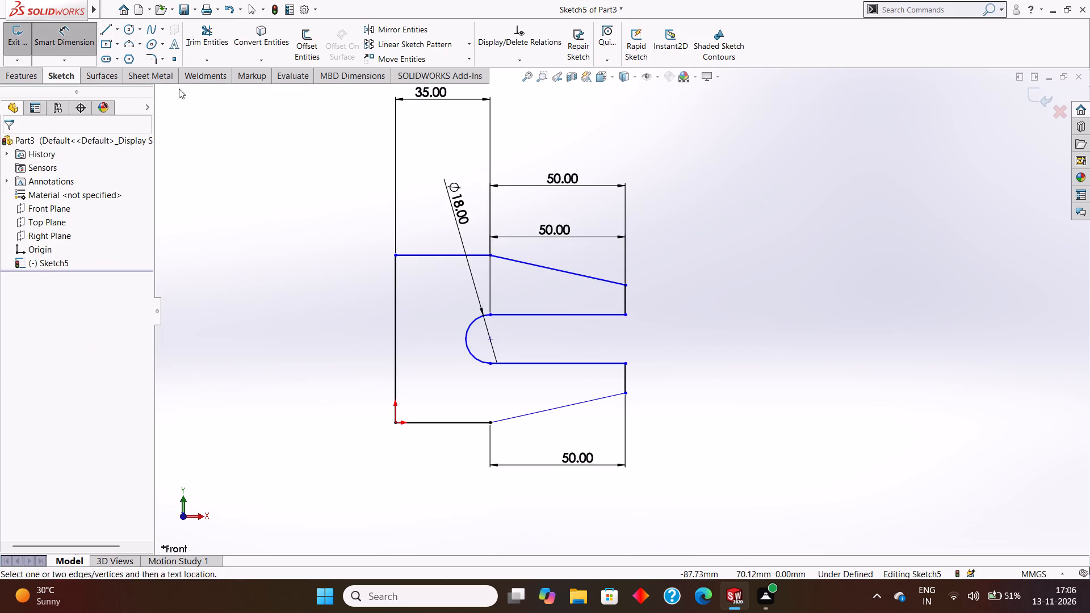
{"action": "scroll", "coordinate": [527, 236], "scroll_direction": "up", "scroll_amount": 3}
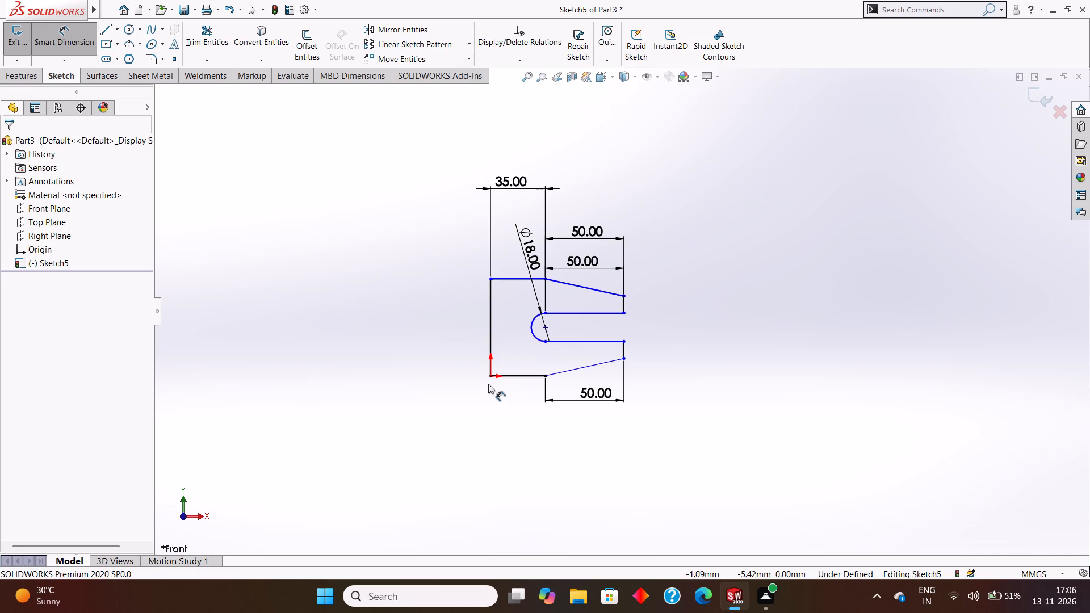
{"action": "left_click", "coordinate": [488, 376]}
{"action": "left_click", "coordinate": [621, 340]}
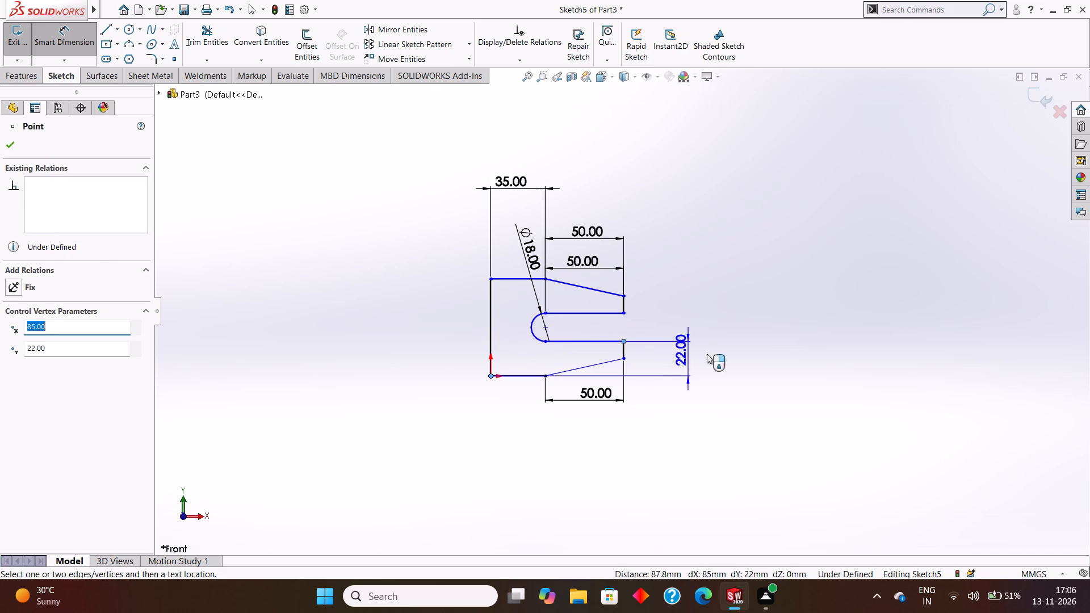
{"action": "left_click", "coordinate": [726, 354]}
{"action": "left_click", "coordinate": [677, 338]}
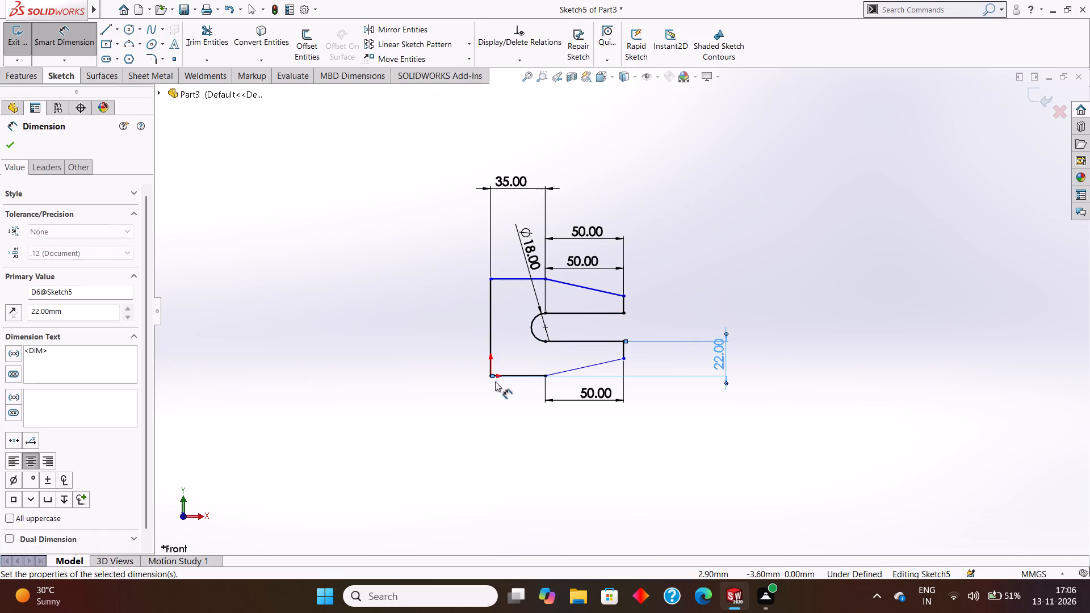
Dimension the vertical distance from the origin corner to the lower sloped edge's outer end.
{"action": "left_click", "coordinate": [489, 376]}
{"action": "left_click", "coordinate": [624, 359]}
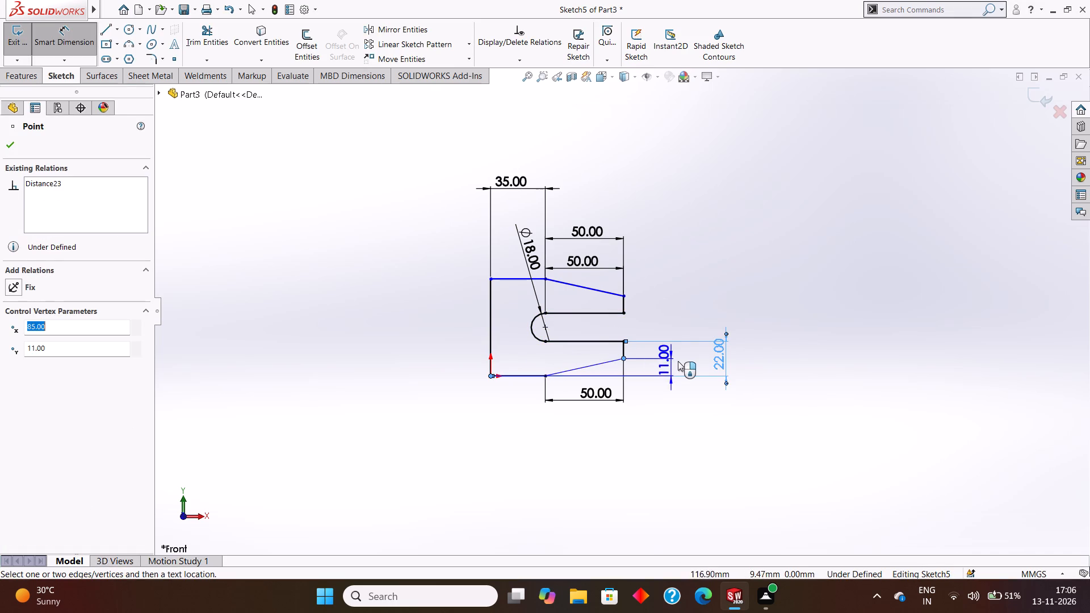
{"action": "left_click", "coordinate": [680, 361]}
{"action": "left_click", "coordinate": [630, 343]}
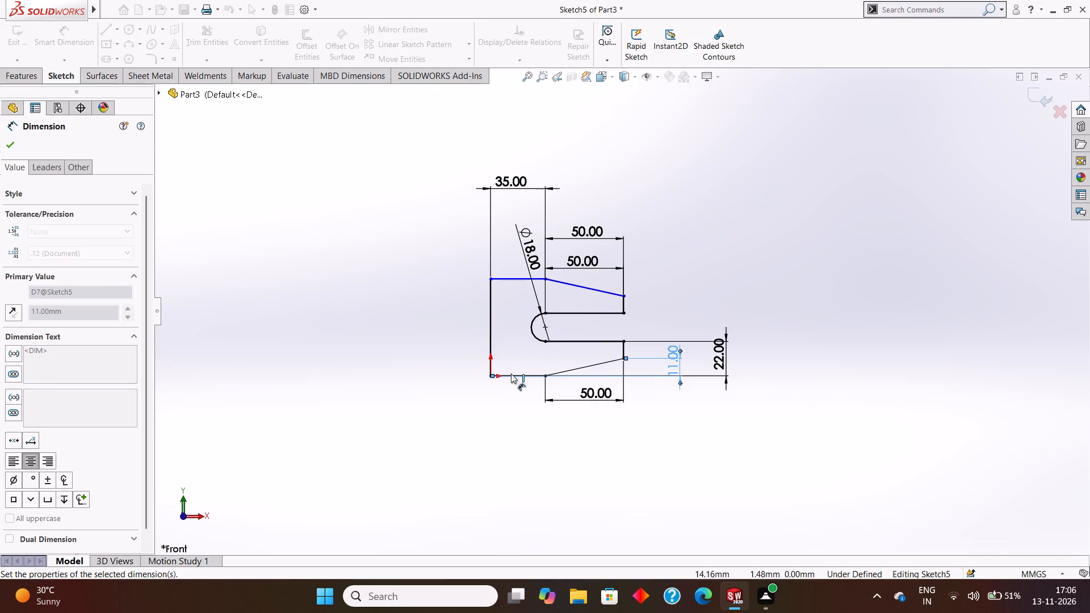
Dimension the vertical distance from the origin corner to the upper sloped edge's outer end.
{"action": "left_click", "coordinate": [489, 377]}
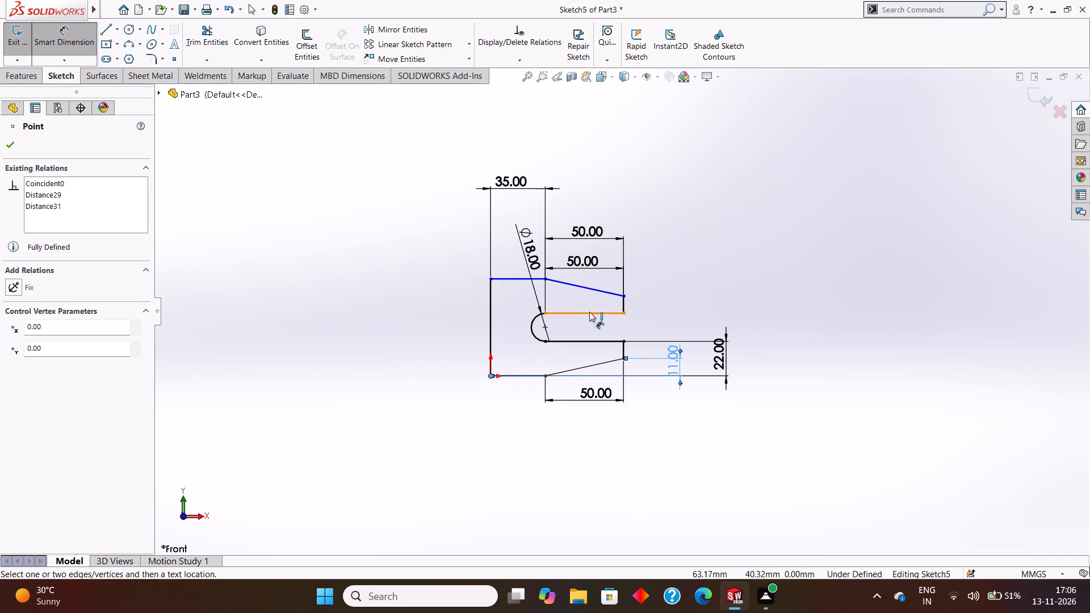
{"action": "left_click", "coordinate": [623, 297]}
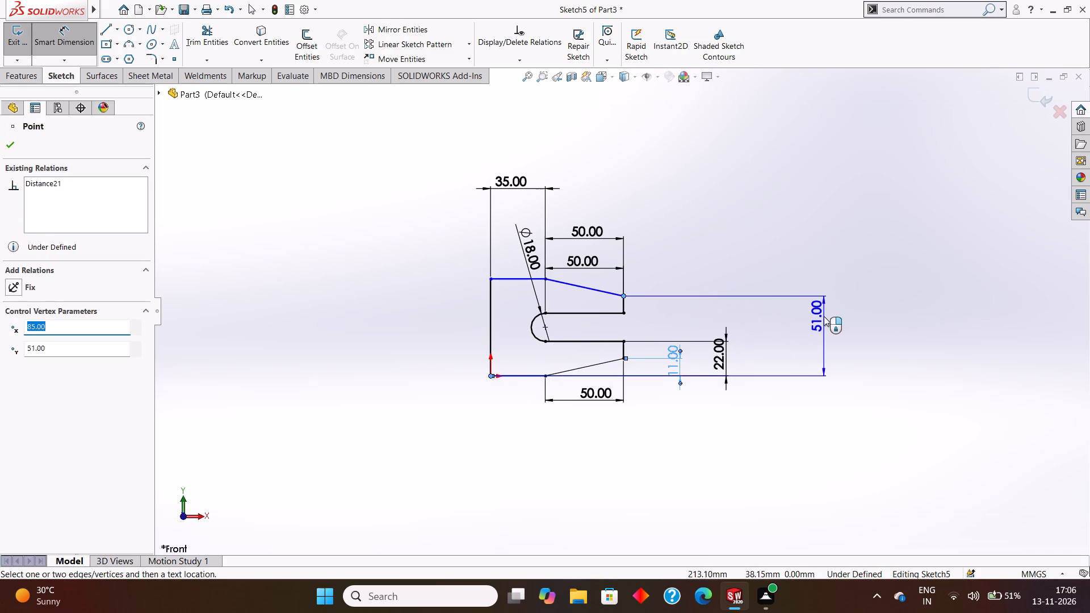
{"action": "left_click", "coordinate": [824, 316]}
{"action": "left_click", "coordinate": [770, 298]}
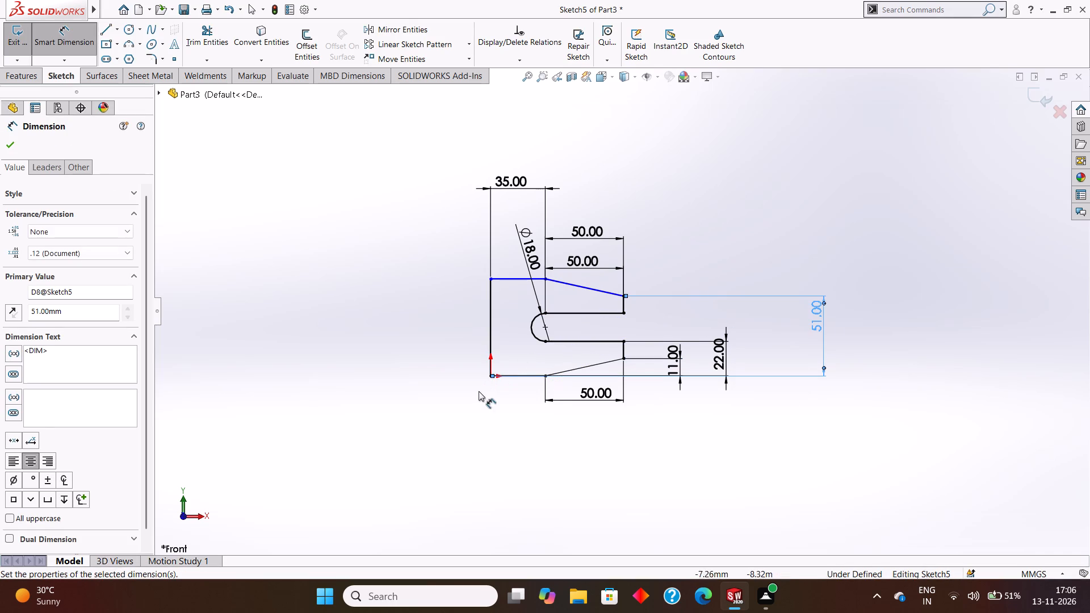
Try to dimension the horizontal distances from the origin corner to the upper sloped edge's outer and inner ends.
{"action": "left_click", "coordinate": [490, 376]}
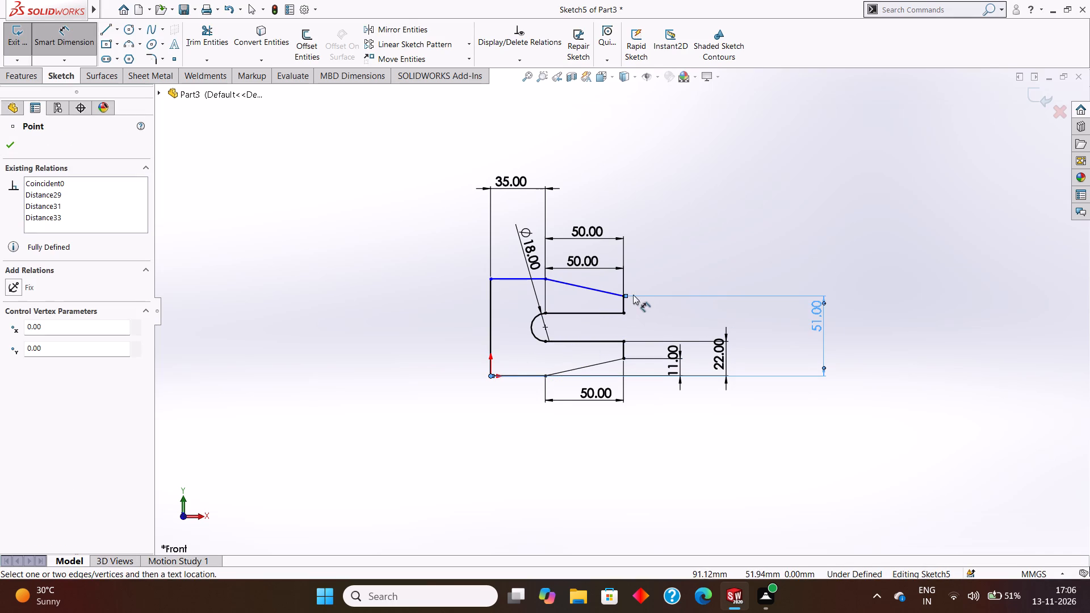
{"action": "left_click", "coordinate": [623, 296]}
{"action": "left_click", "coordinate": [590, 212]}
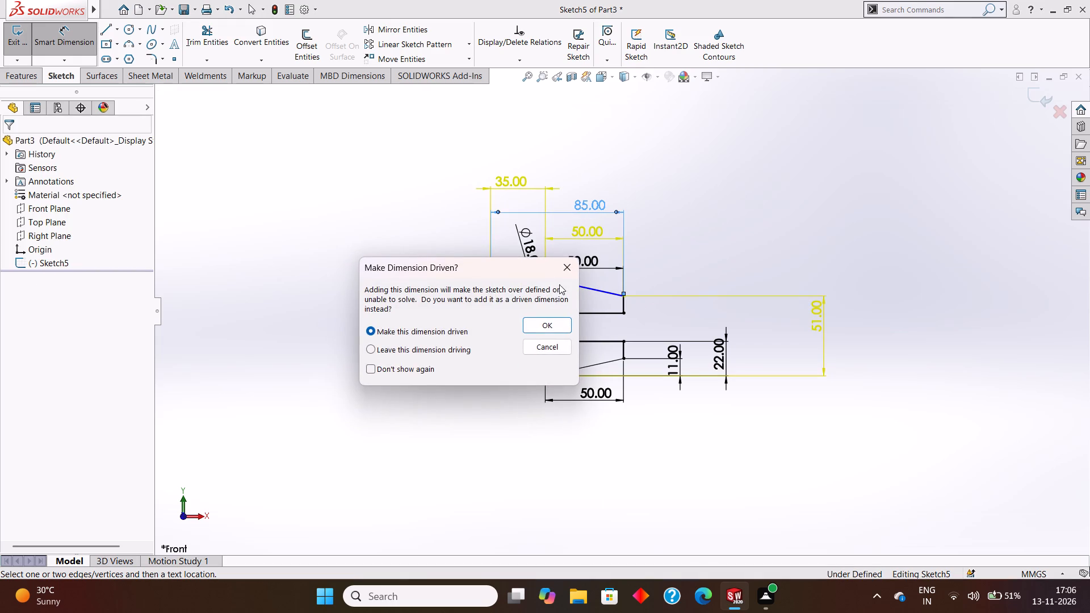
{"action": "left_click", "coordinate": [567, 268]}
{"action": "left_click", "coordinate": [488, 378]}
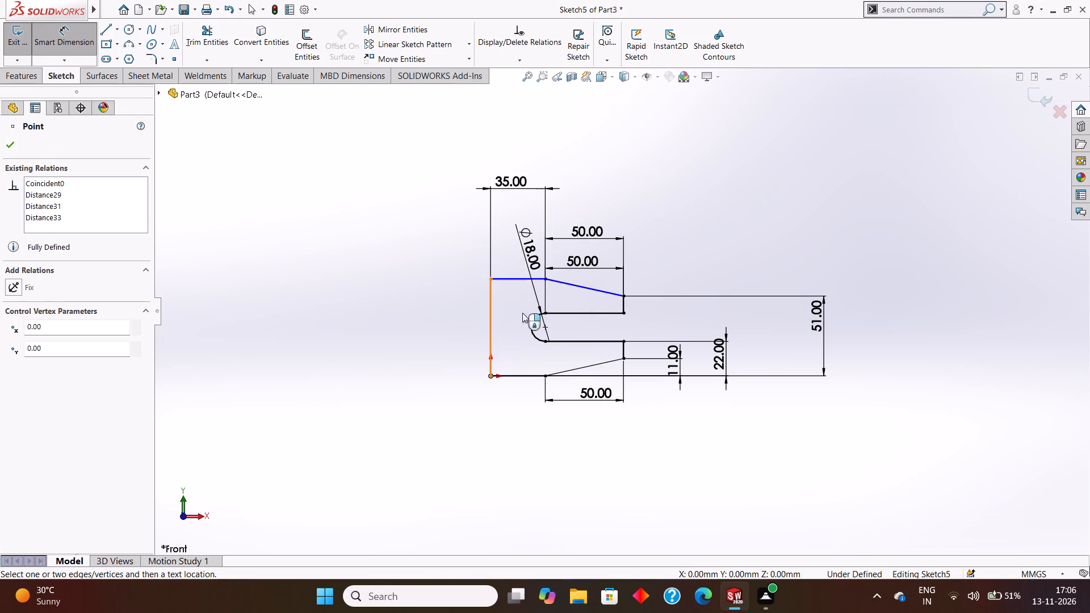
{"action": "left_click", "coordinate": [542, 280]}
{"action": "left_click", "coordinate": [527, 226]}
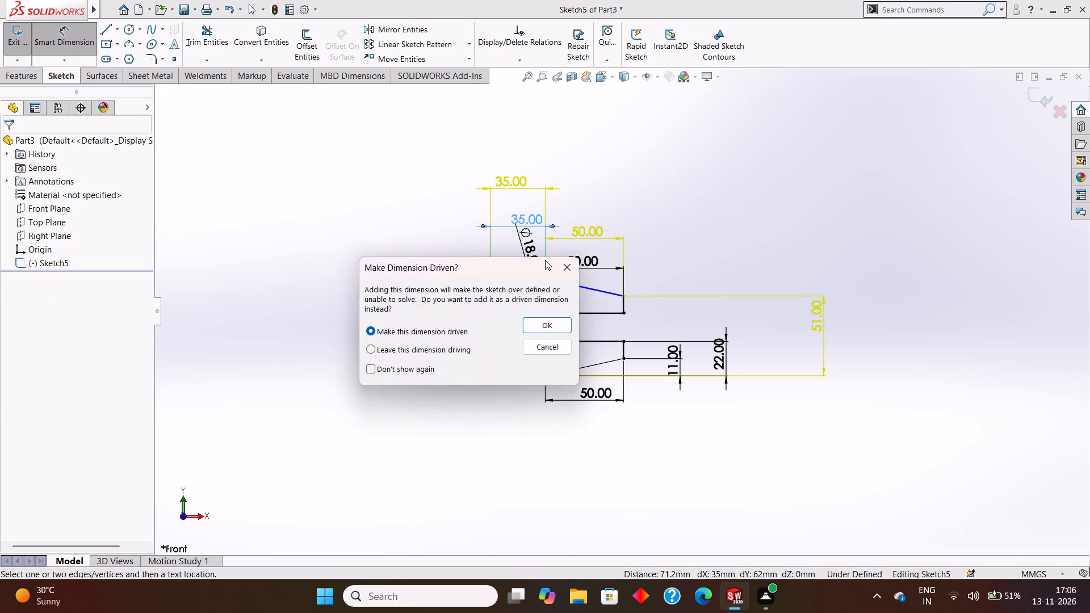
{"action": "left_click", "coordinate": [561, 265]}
Dimension the full height of the vertical edge at the origin, between its two corners.
{"action": "left_click", "coordinate": [489, 377]}
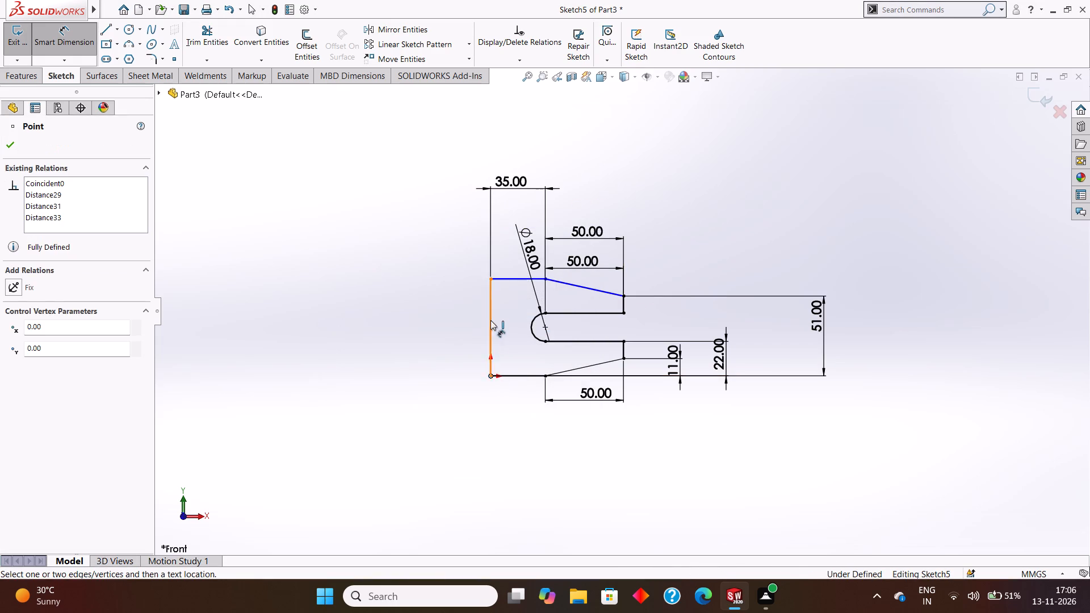
{"action": "left_click", "coordinate": [492, 280]}
{"action": "left_click", "coordinate": [460, 289]}
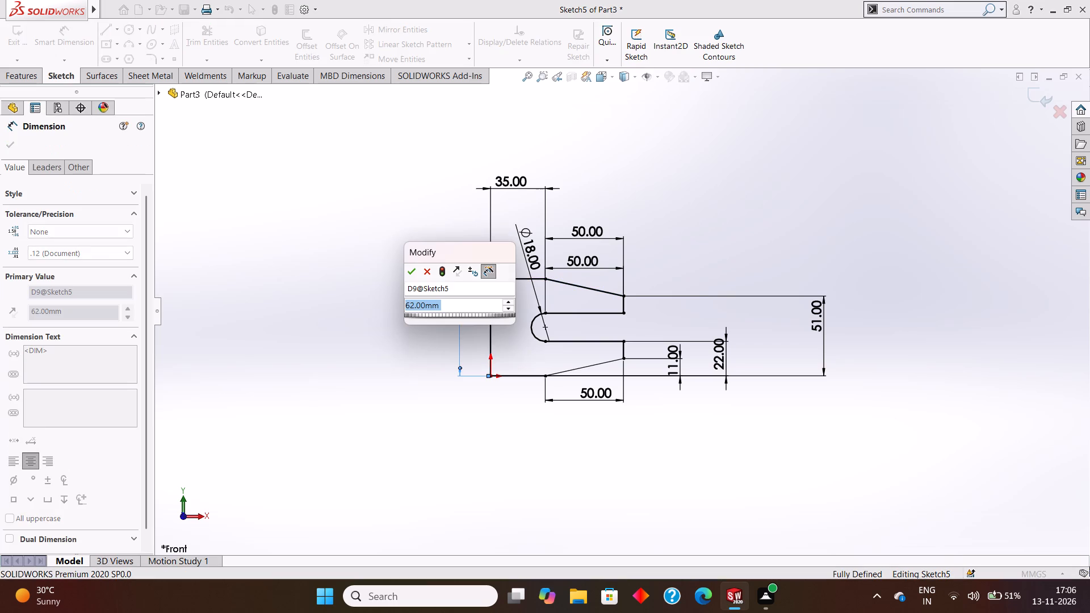
{"action": "left_click", "coordinate": [410, 273]}
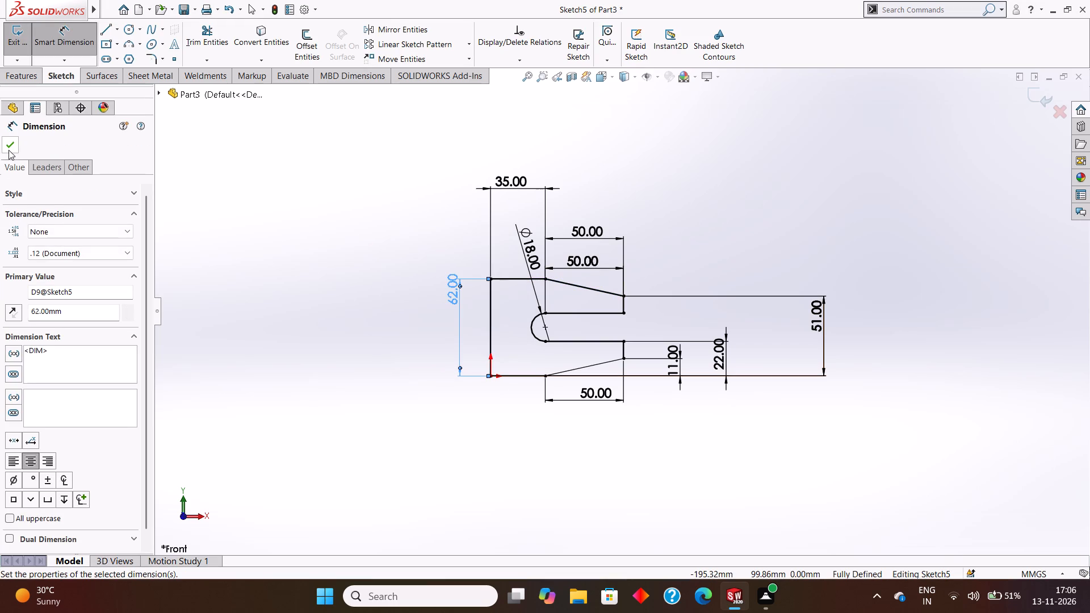
{"action": "left_click", "coordinate": [9, 150]}
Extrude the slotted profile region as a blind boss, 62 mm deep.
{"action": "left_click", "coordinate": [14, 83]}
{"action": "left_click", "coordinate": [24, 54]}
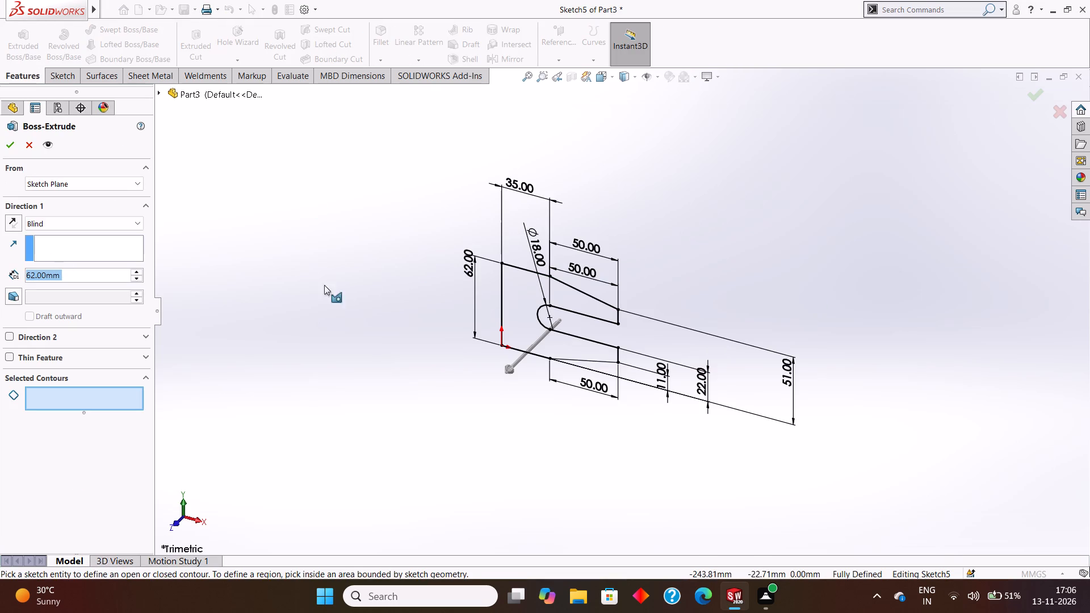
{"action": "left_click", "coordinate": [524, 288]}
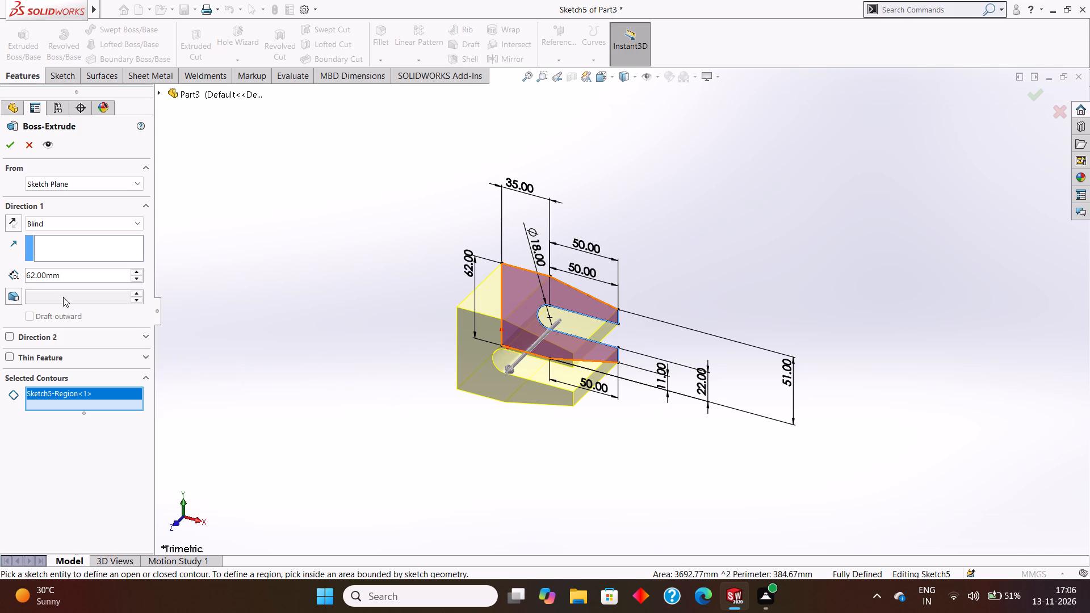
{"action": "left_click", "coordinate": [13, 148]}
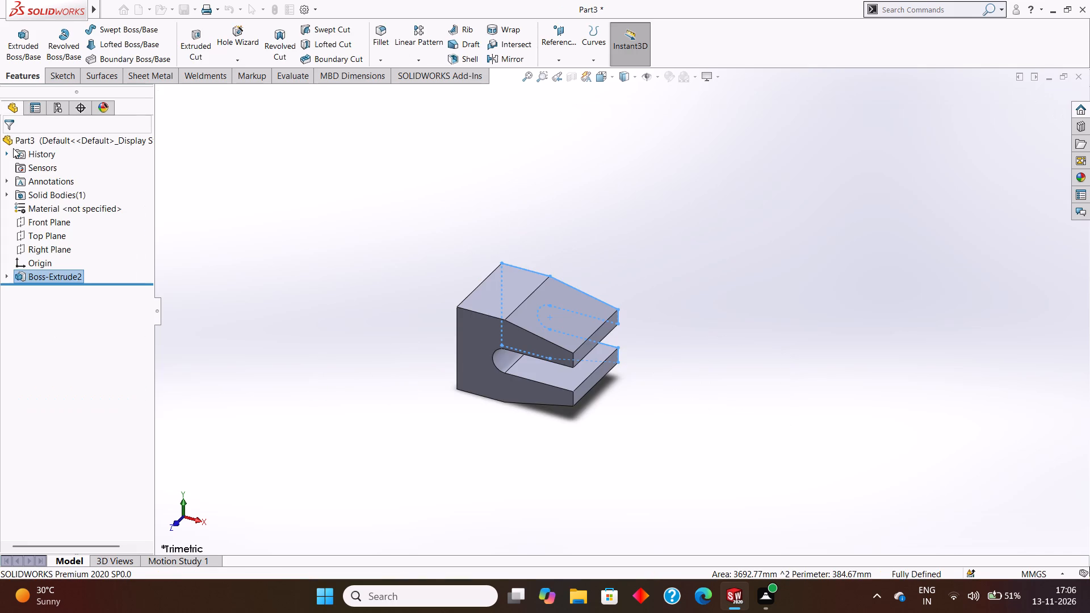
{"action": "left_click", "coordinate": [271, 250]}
Examine the extruded slotted block's shape from several angles.
{"action": "middle_click_drag", "start_coordinate": [336, 260], "coordinate": [383, 287]}
{"action": "middle_click_drag", "start_coordinate": [393, 290], "coordinate": [413, 306]}
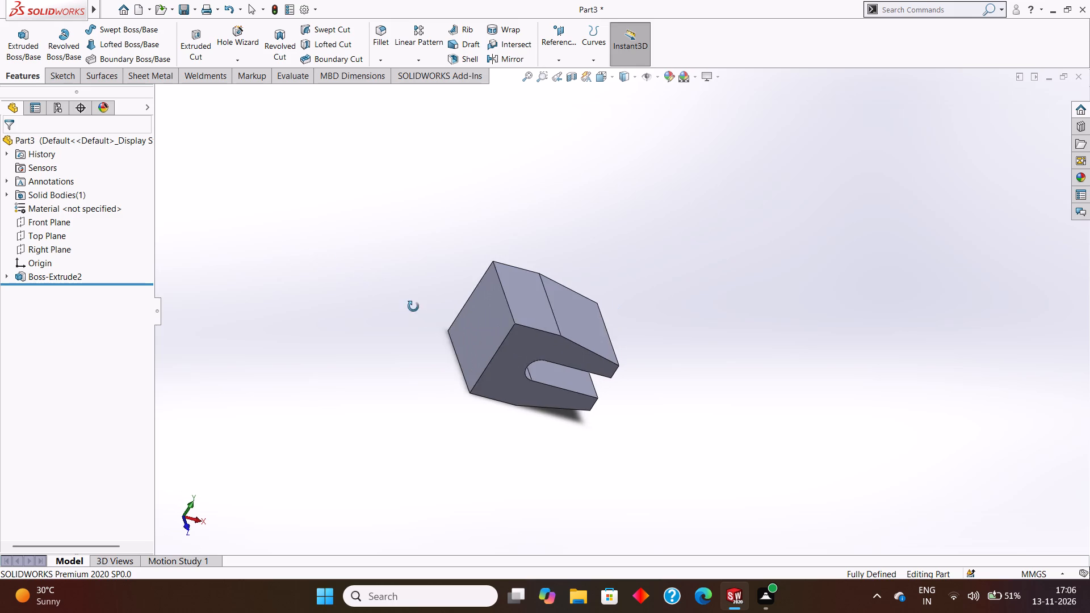
{"action": "middle_click_drag", "start_coordinate": [413, 306], "coordinate": [416, 309]}
{"action": "middle_click_drag", "start_coordinate": [433, 313], "coordinate": [448, 324]}
{"action": "middle_click_drag", "start_coordinate": [449, 324], "coordinate": [451, 347]}
{"action": "middle_click_drag", "start_coordinate": [447, 346], "coordinate": [400, 326]}
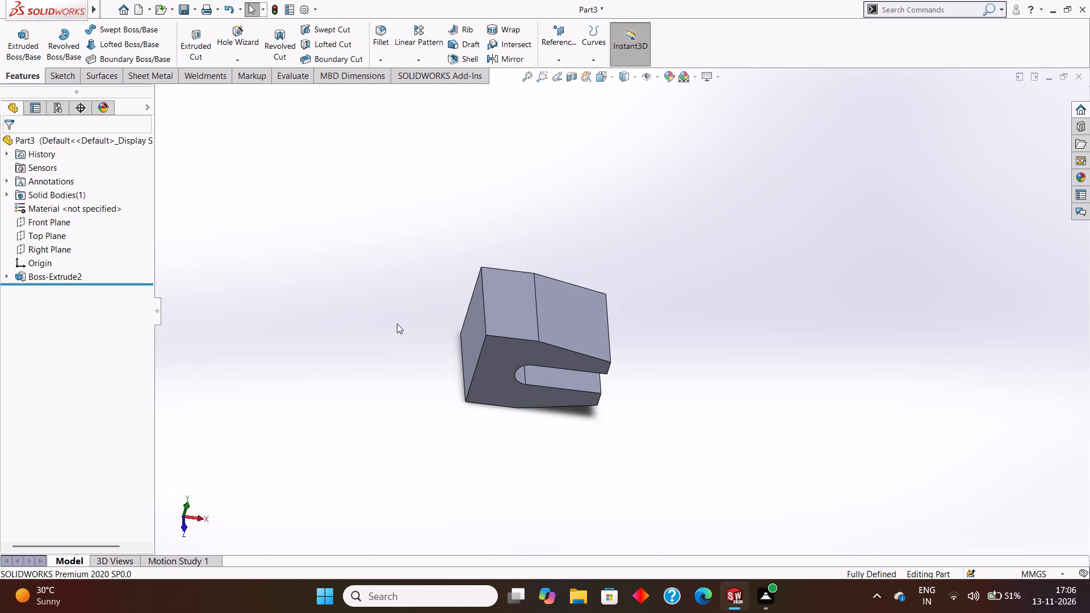
{"action": "middle_click_drag", "start_coordinate": [397, 324], "coordinate": [401, 354]}
{"action": "middle_click_drag", "start_coordinate": [402, 351], "coordinate": [383, 274]}
{"action": "middle_click_drag", "start_coordinate": [421, 338], "coordinate": [421, 317]}
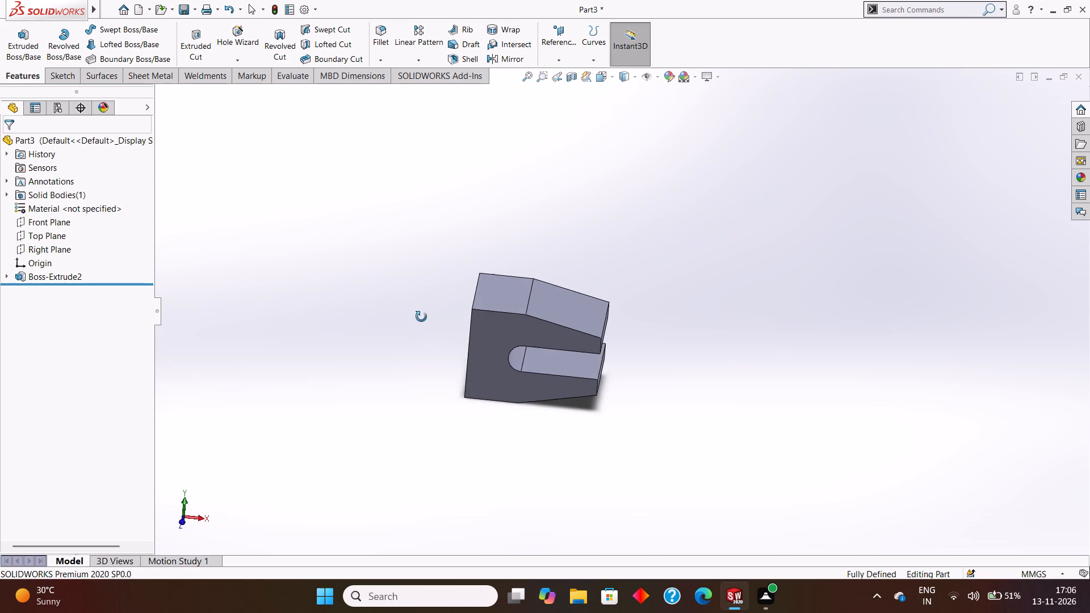
{"action": "middle_click_drag", "start_coordinate": [421, 317], "coordinate": [425, 287]}
{"action": "scroll", "coordinate": [426, 291], "scroll_direction": "up", "scroll_amount": 1}
{"action": "middle_click", "coordinate": [426, 291]}
{"action": "middle_click_drag", "start_coordinate": [424, 291], "coordinate": [441, 321]}
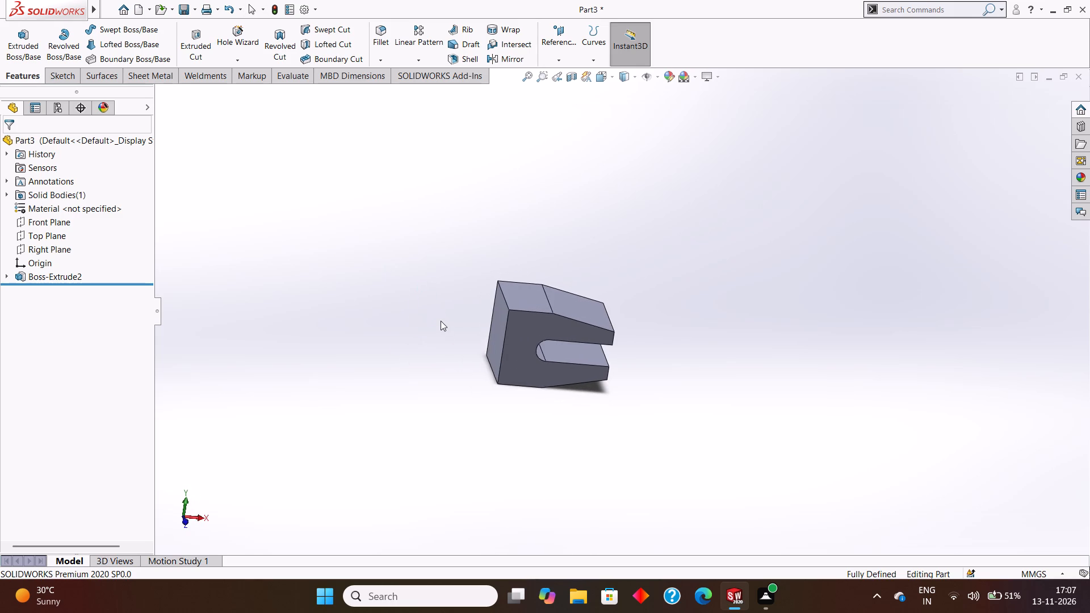
{"action": "middle_click_drag", "start_coordinate": [441, 321], "coordinate": [447, 334]}
{"action": "middle_click", "coordinate": [450, 335]}
{"action": "middle_click_drag", "start_coordinate": [446, 334], "coordinate": [438, 329]}
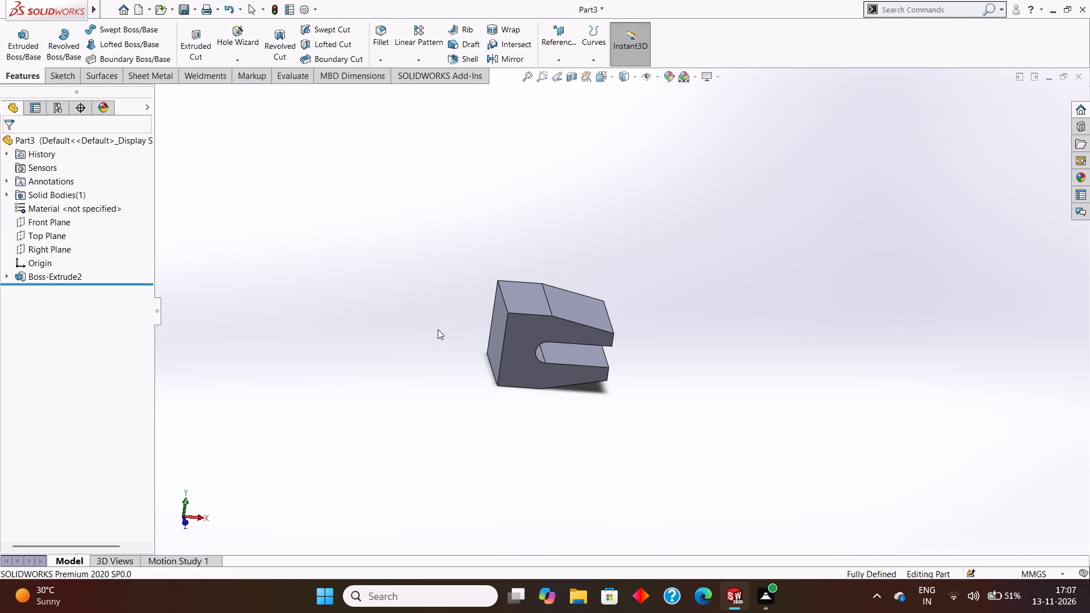
{"action": "middle_click_drag", "start_coordinate": [438, 329], "coordinate": [447, 343]}
{"action": "middle_click_drag", "start_coordinate": [447, 343], "coordinate": [459, 354]}
{"action": "middle_click_drag", "start_coordinate": [458, 354], "coordinate": [435, 343]}
{"action": "middle_click_drag", "start_coordinate": [433, 343], "coordinate": [440, 351]}
{"action": "middle_click", "coordinate": [441, 351]}
{"action": "middle_click_drag", "start_coordinate": [438, 346], "coordinate": [431, 341]}
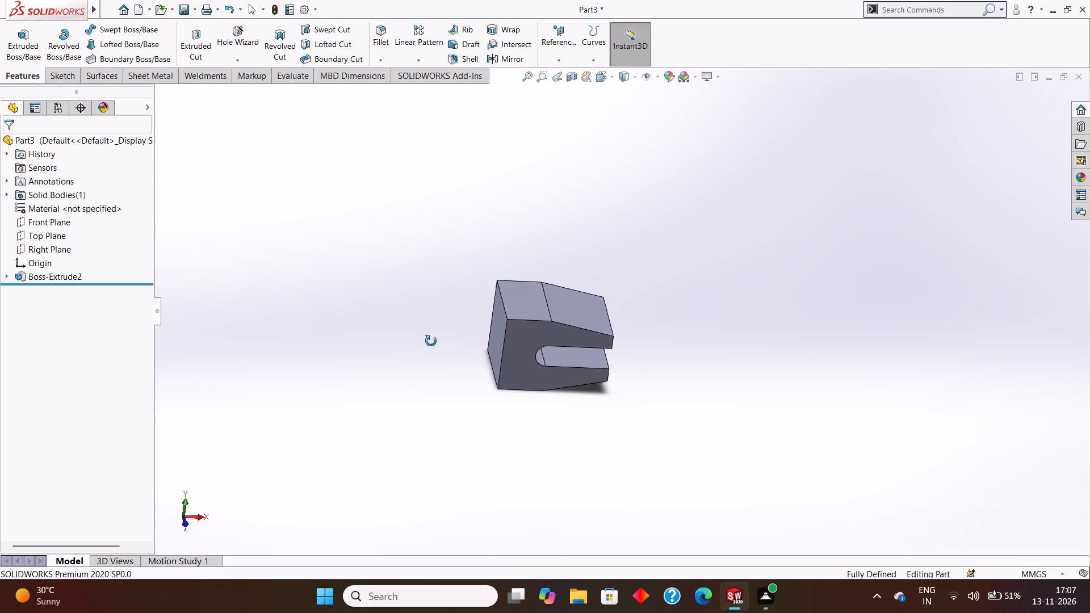
{"action": "middle_click_drag", "start_coordinate": [431, 341], "coordinate": [420, 322]}
{"action": "middle_click_drag", "start_coordinate": [423, 322], "coordinate": [429, 325]}
{"action": "middle_click", "coordinate": [429, 325]}
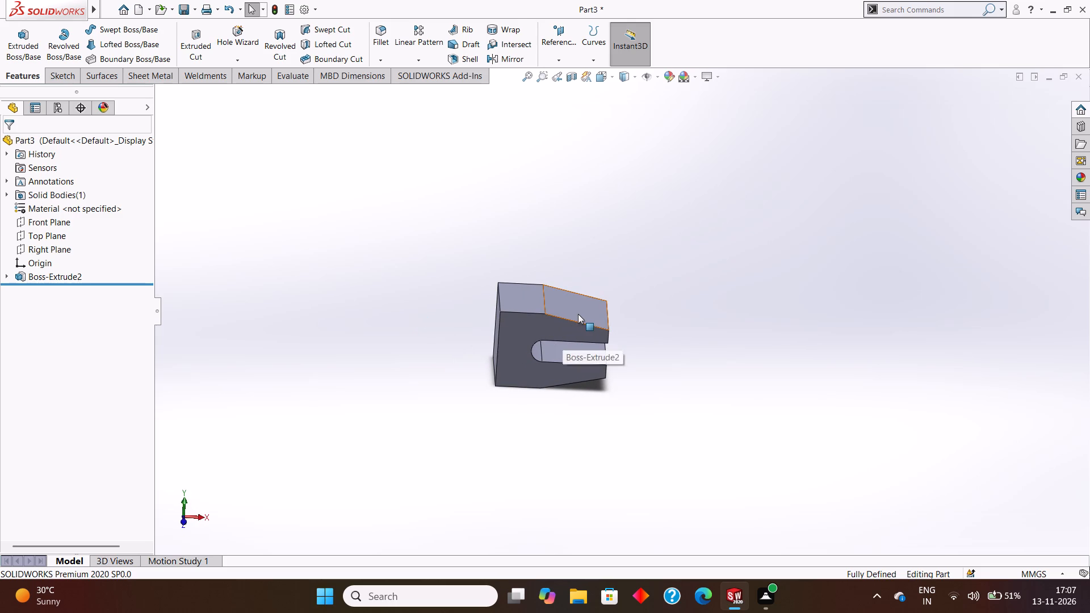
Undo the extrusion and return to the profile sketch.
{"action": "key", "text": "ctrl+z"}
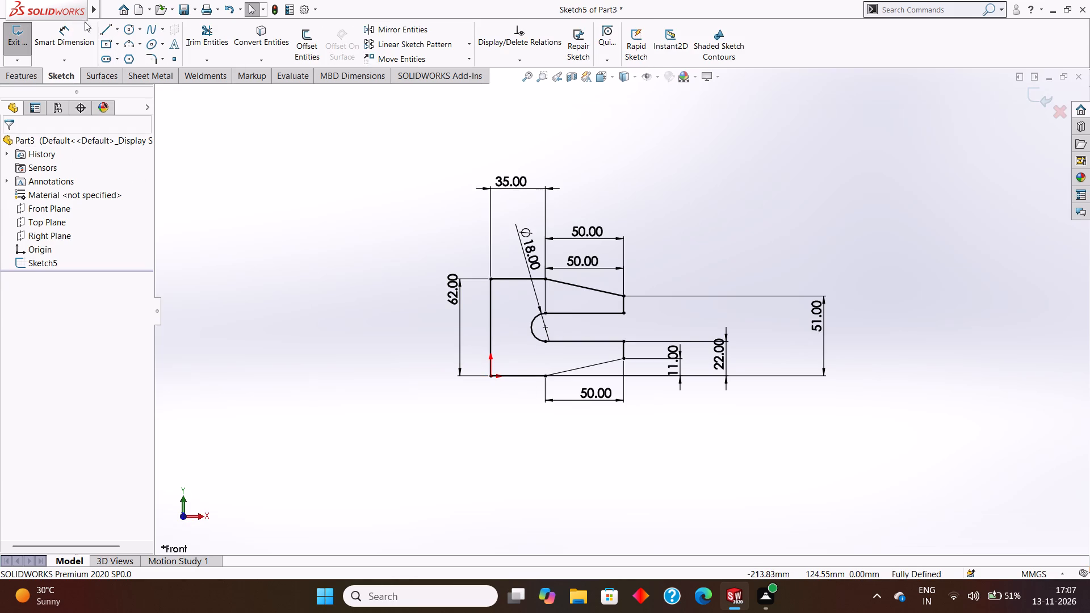
Extend the profile with lines running 27 mm outward from the origin, 62 mm up, and back to the upper corner.
{"action": "left_click", "coordinate": [103, 27]}
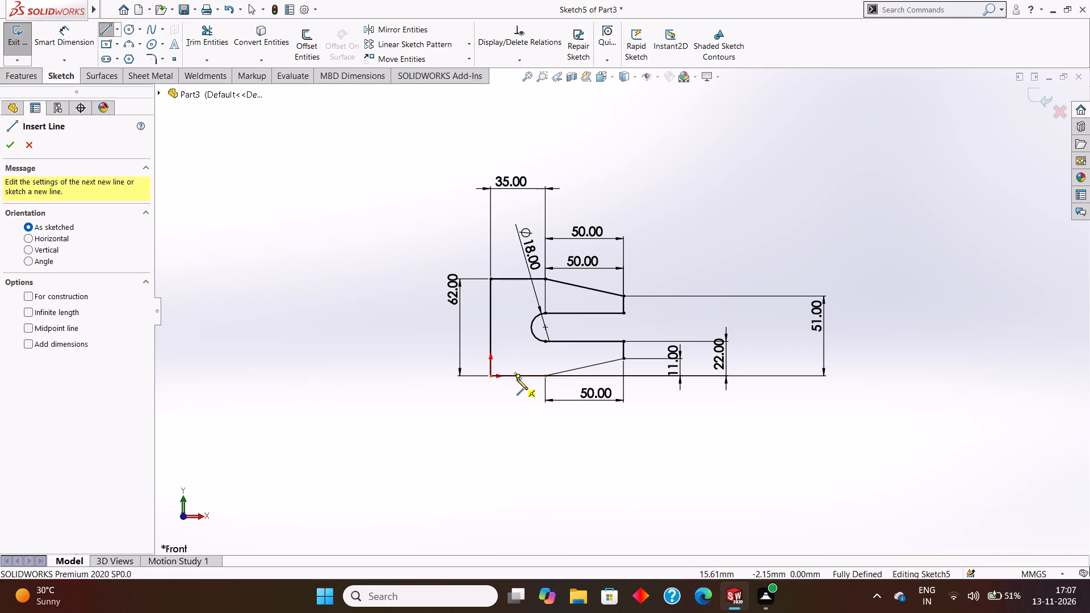
{"action": "left_click", "coordinate": [491, 376]}
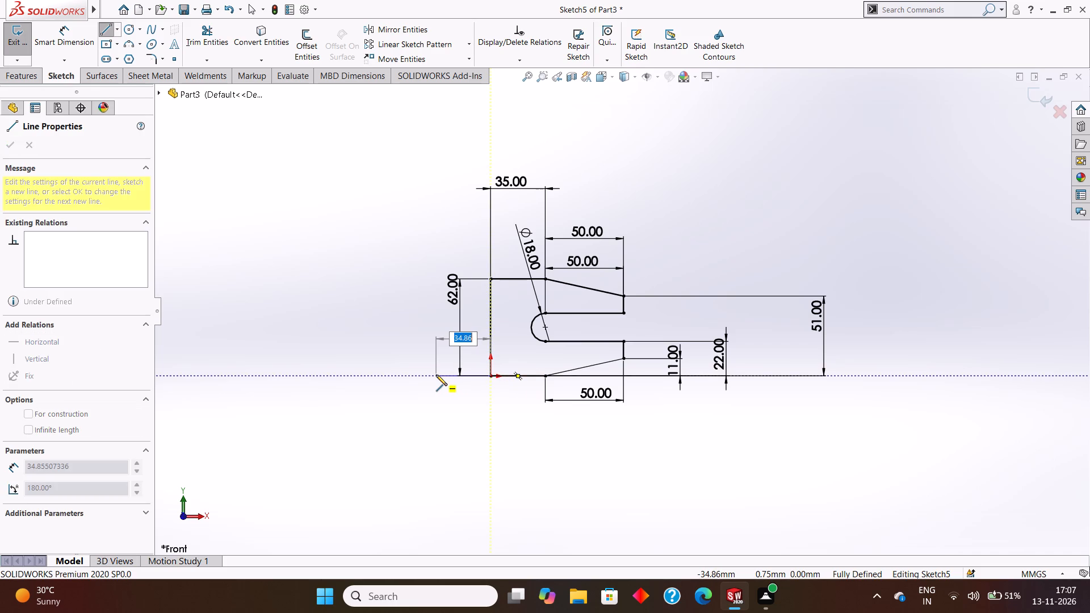
{"action": "type", "text": "27"}
{"action": "key", "text": "Return"}
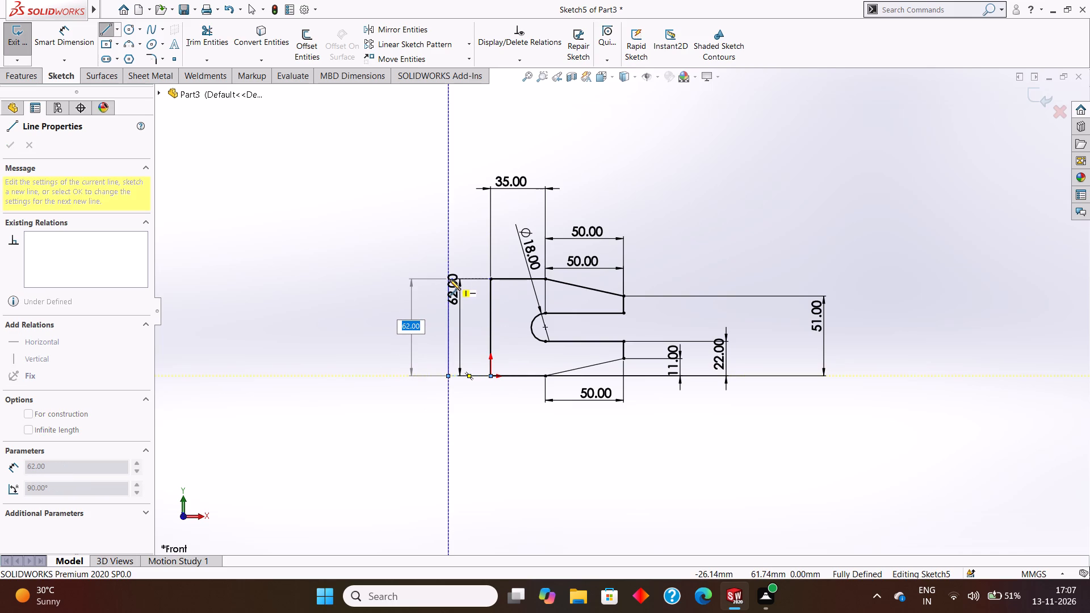
{"action": "left_click", "coordinate": [450, 279]}
{"action": "left_click", "coordinate": [493, 278]}
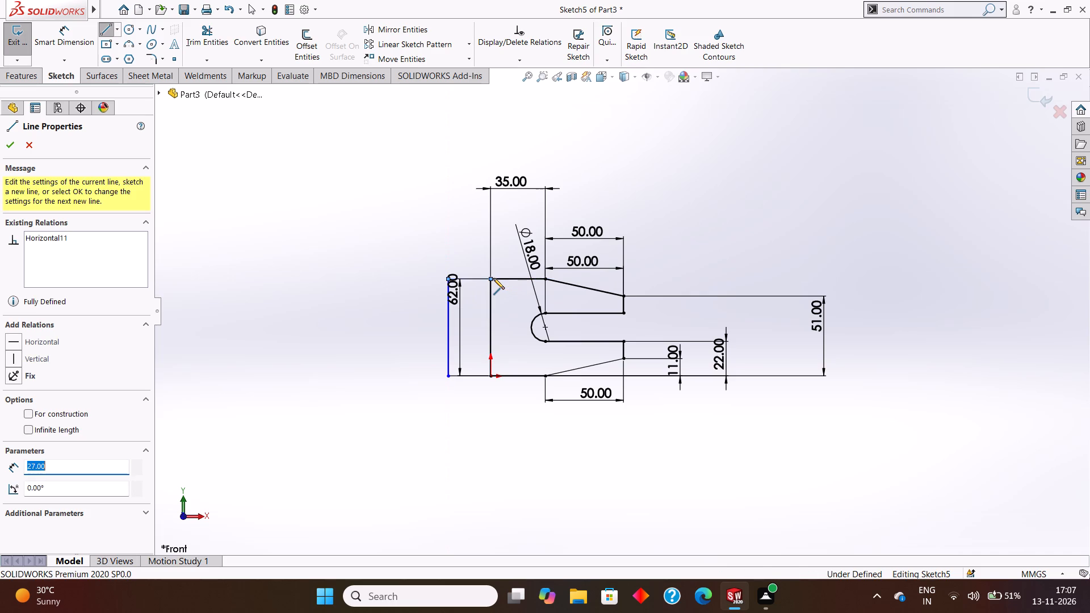
{"action": "key", "text": "Escape"}
{"action": "key", "text": "Escape"}
{"action": "key", "text": "Escape"}
{"action": "key", "text": "Escape"}
Trim away the former vertical edge at the origin to merge the added rectangle with the profile.
{"action": "left_click", "coordinate": [209, 28]}
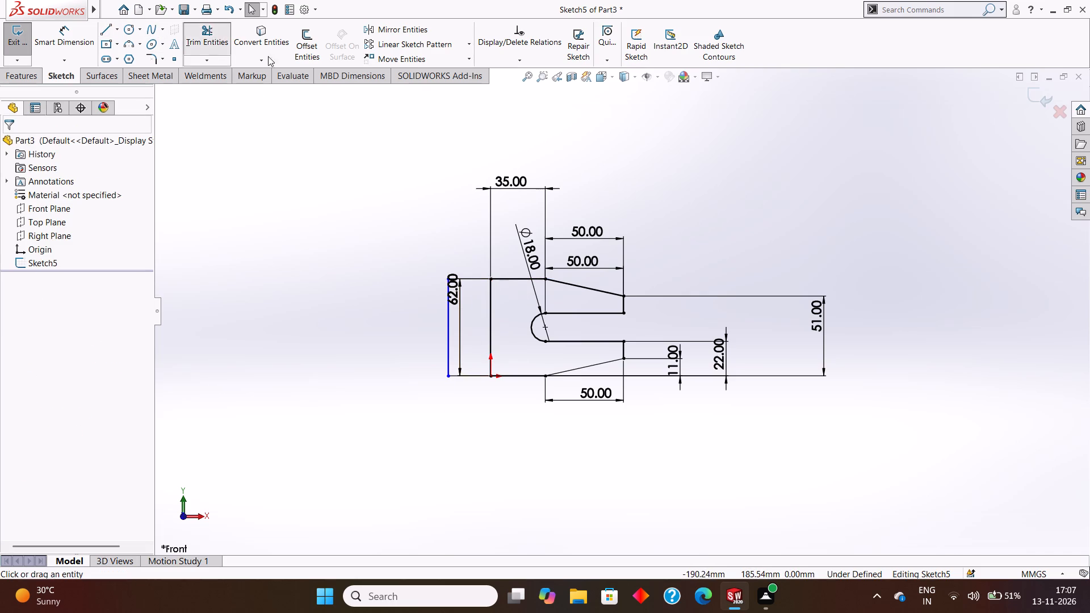
{"action": "left_click", "coordinate": [492, 300]}
{"action": "key", "text": "Escape"}
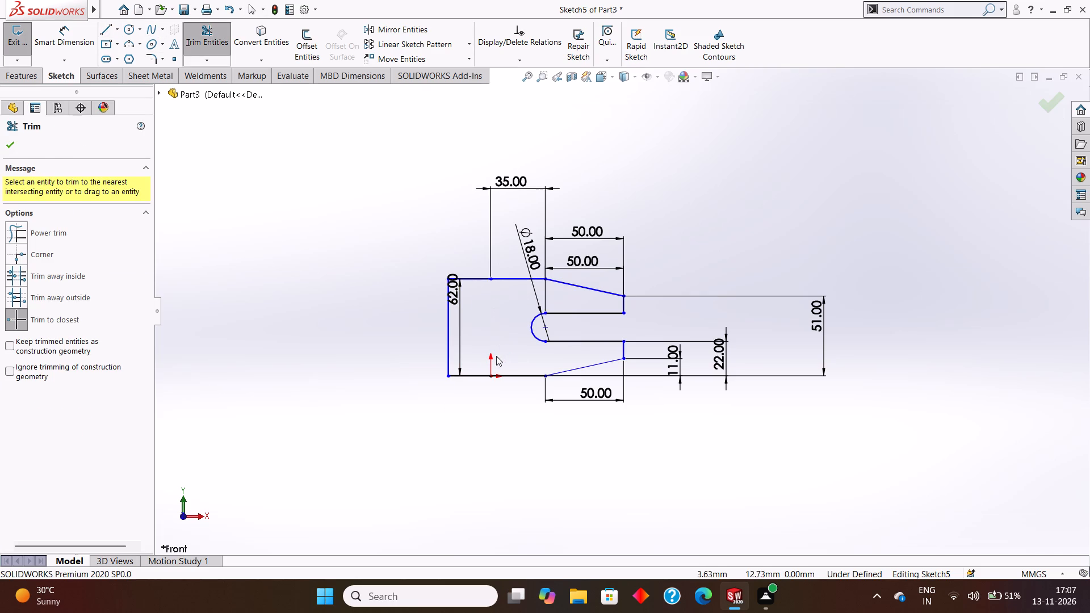
{"action": "key", "text": "Escape"}
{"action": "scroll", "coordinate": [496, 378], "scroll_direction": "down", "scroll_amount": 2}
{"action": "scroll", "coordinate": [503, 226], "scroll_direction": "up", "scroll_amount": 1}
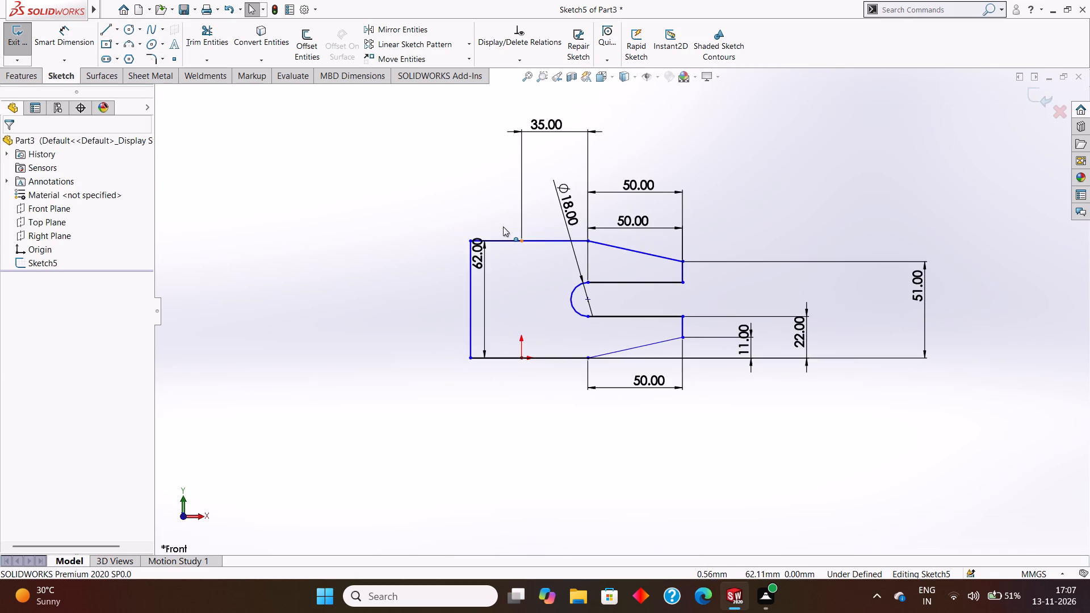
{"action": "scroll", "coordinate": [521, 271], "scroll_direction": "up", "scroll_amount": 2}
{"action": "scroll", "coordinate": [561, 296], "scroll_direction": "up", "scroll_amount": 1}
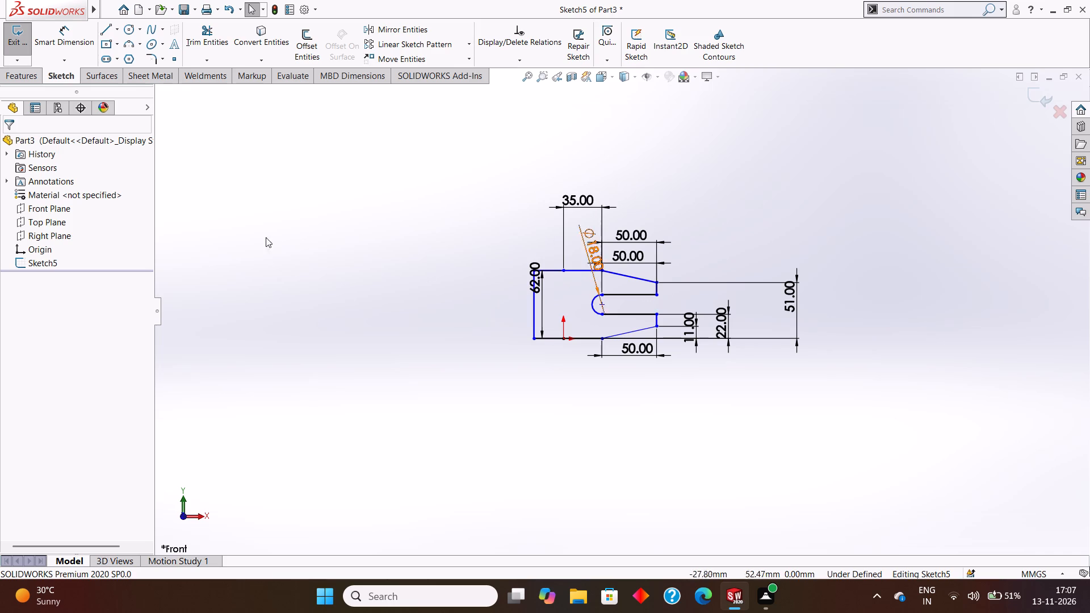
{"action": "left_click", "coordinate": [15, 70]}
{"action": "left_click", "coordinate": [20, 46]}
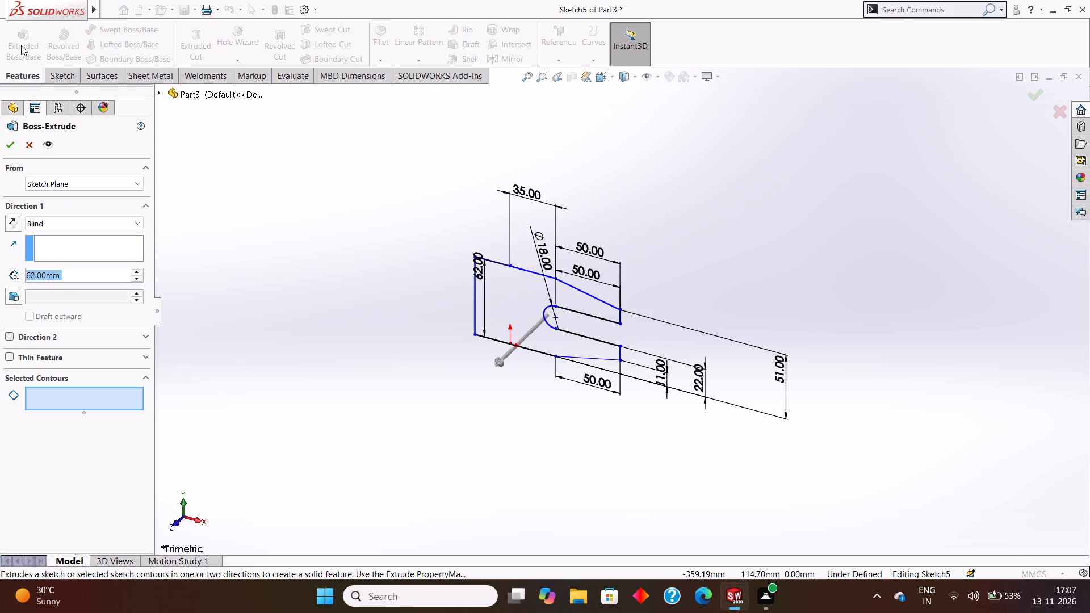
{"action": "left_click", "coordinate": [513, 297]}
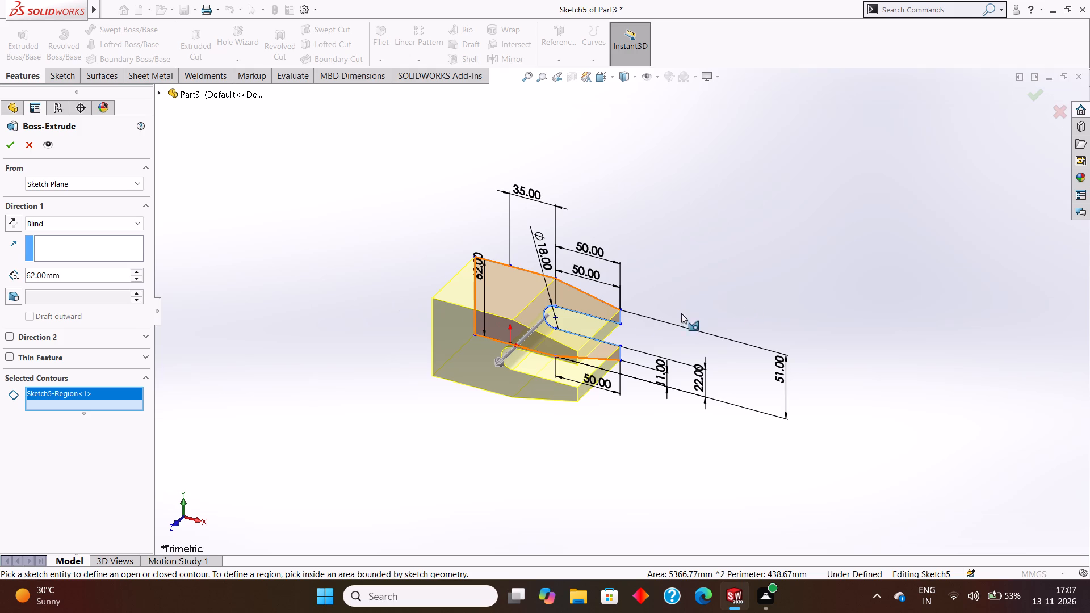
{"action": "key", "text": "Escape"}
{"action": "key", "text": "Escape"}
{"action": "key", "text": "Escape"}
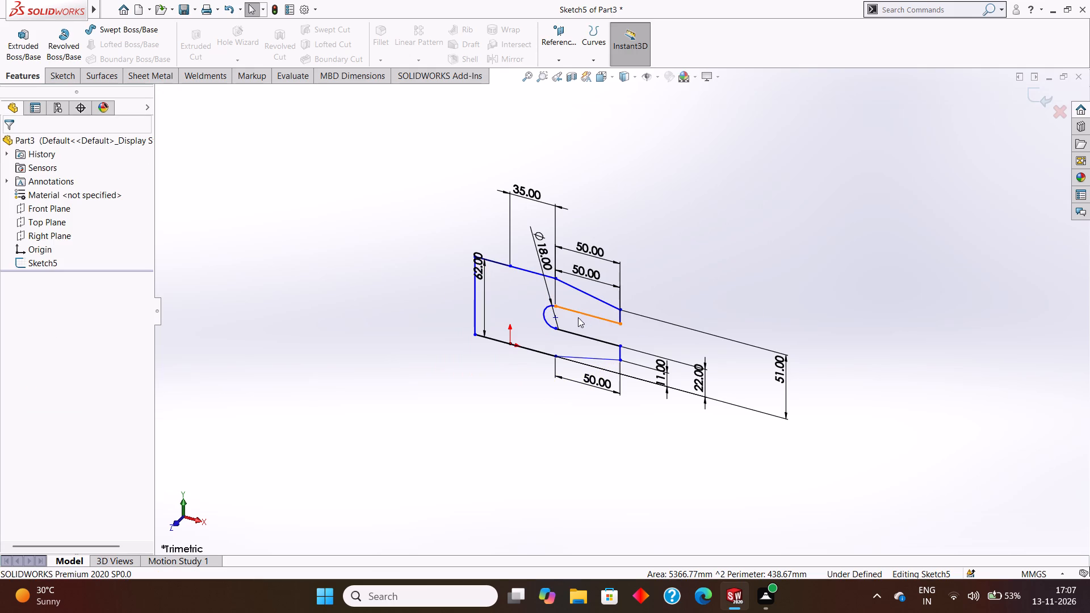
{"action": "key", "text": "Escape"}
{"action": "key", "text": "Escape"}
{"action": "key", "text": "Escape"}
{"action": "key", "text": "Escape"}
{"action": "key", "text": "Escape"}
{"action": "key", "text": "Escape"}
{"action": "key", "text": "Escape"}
Trim away the profile's upper edges, upper end edge, slot's upper edge and arc, and the tall vertical edge.
{"action": "key", "text": "Escape"}
{"action": "key", "text": "Escape"}
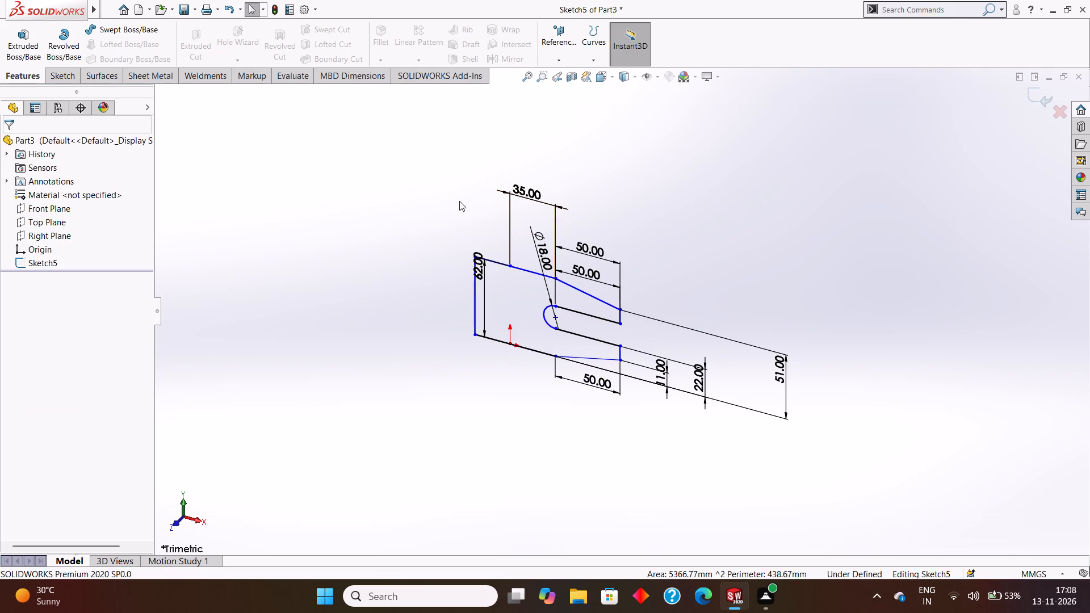
{"action": "left_click", "coordinate": [73, 74]}
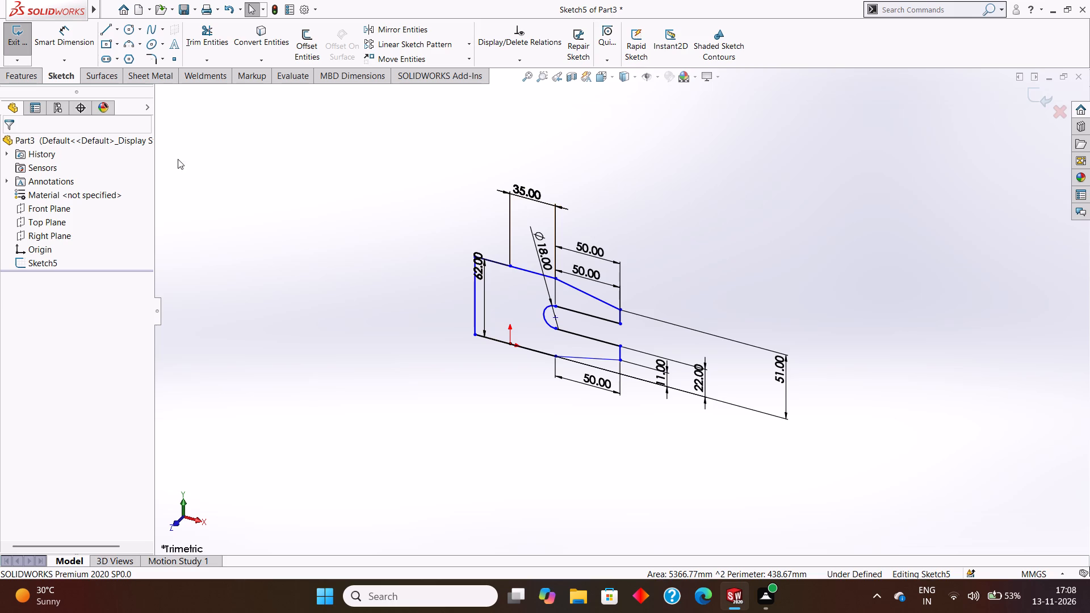
{"action": "left_click", "coordinate": [210, 31]}
{"action": "left_click", "coordinate": [493, 259]}
{"action": "left_click", "coordinate": [515, 264]}
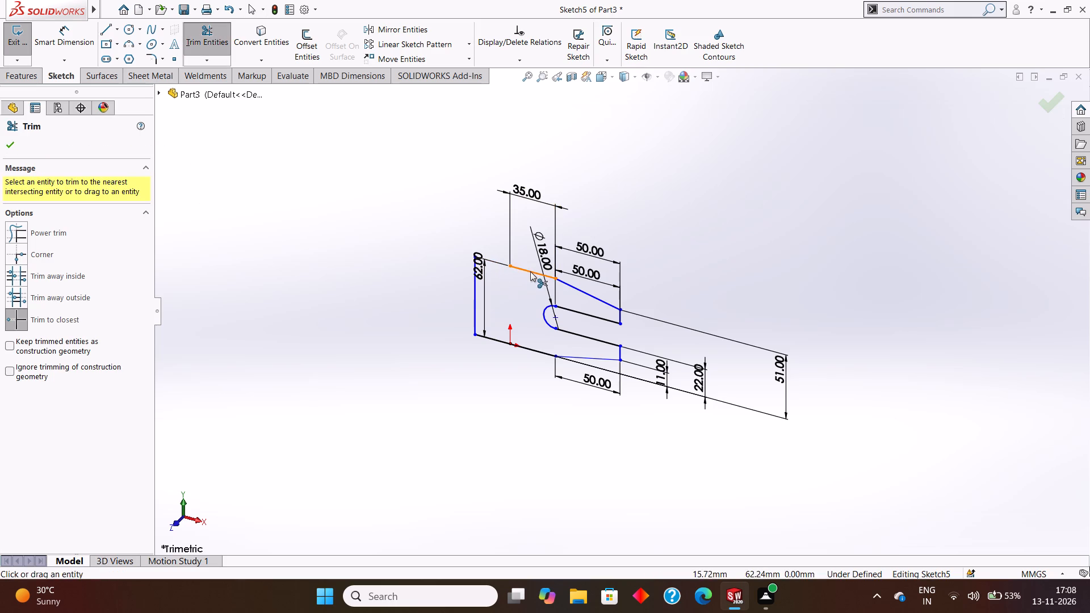
{"action": "left_click", "coordinate": [530, 271]}
{"action": "double_click", "coordinate": [573, 284]}
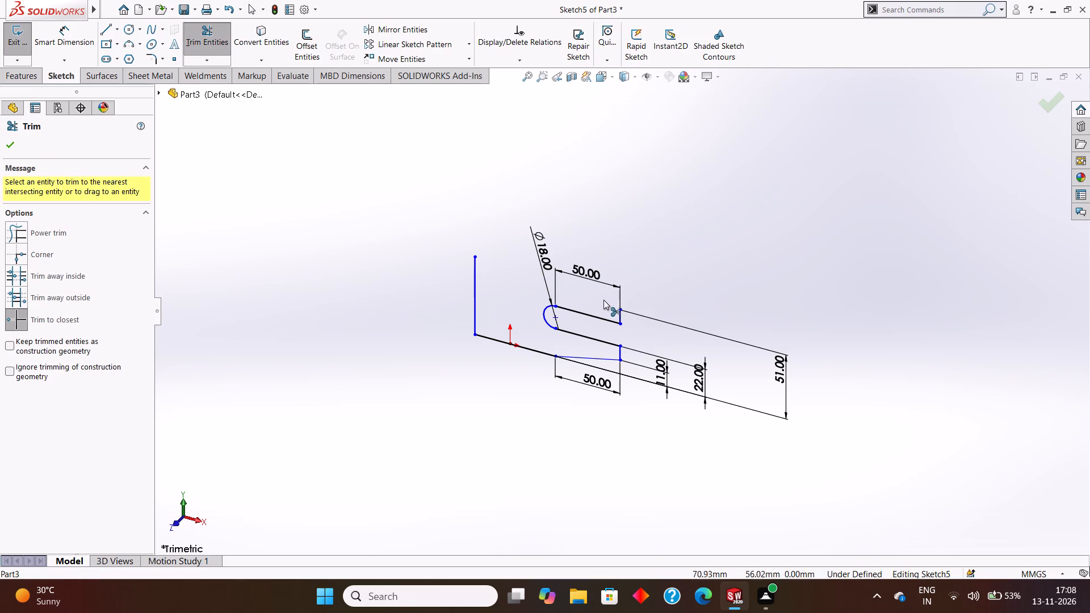
{"action": "left_click", "coordinate": [621, 312]}
{"action": "left_click", "coordinate": [593, 318]}
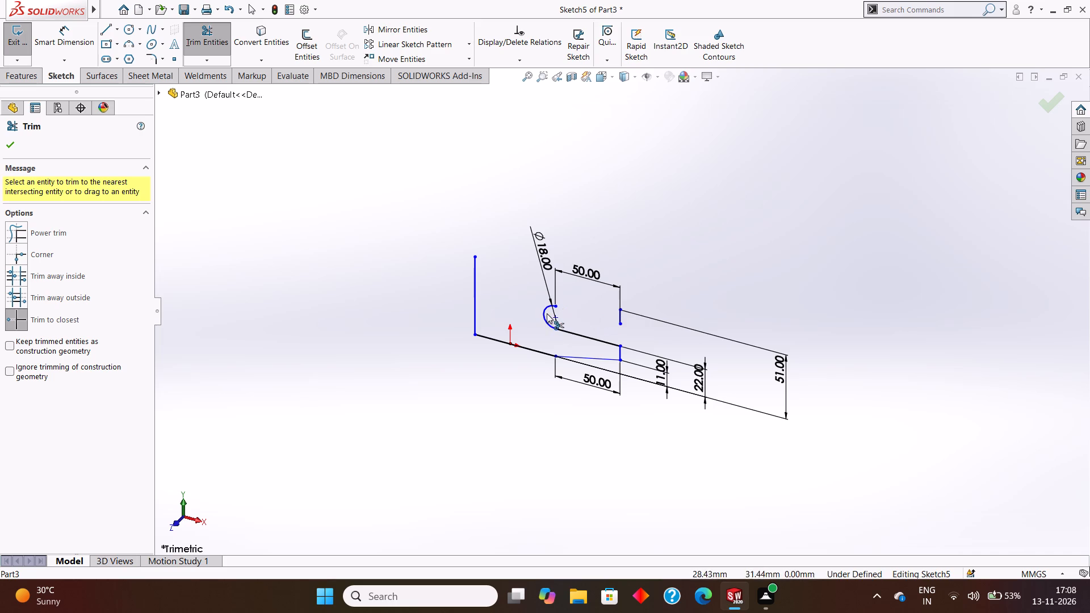
{"action": "left_click", "coordinate": [547, 313]}
{"action": "left_click", "coordinate": [476, 283]}
{"action": "left_click", "coordinate": [620, 318]}
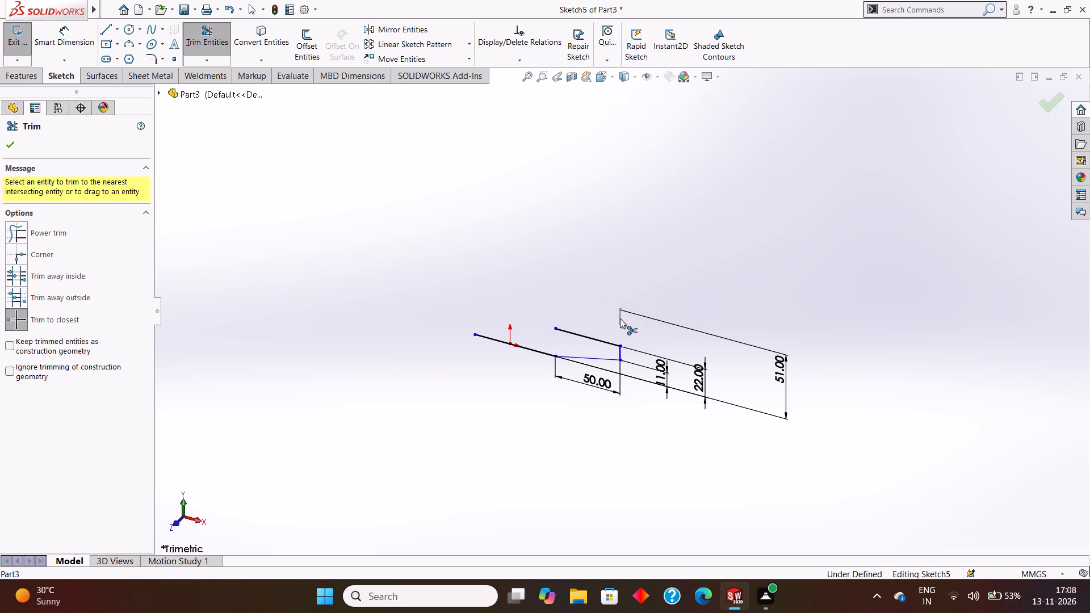
Trim away the slot's lower edge, the lower end and tapered edges, and the base lines to empty the sketch.
{"action": "left_click", "coordinate": [592, 336]}
{"action": "left_click", "coordinate": [620, 350]}
{"action": "left_click", "coordinate": [603, 356]}
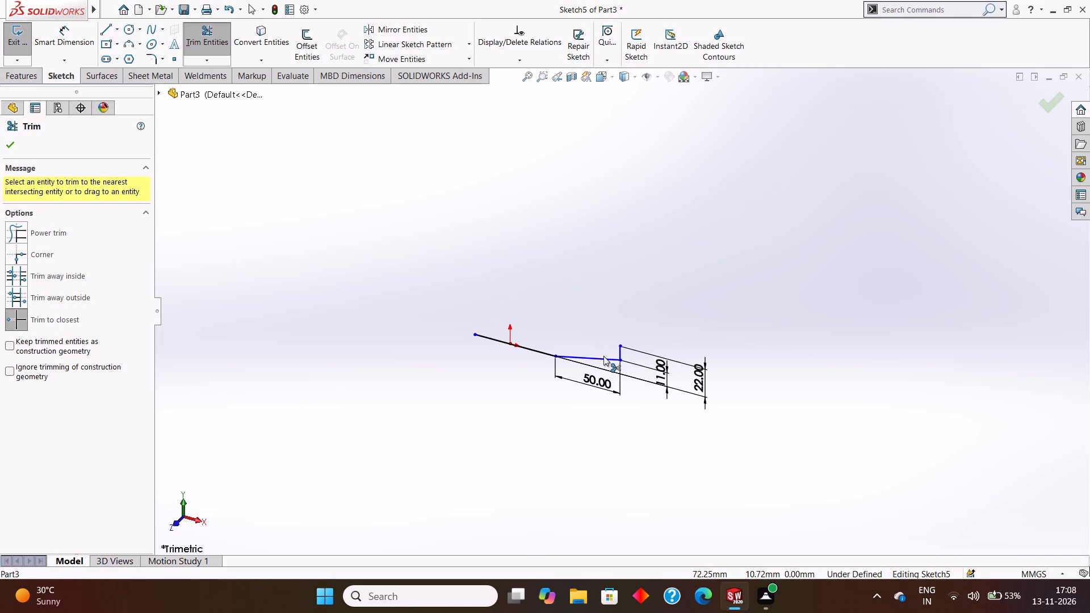
{"action": "left_click", "coordinate": [609, 358]}
{"action": "left_click", "coordinate": [615, 352]}
{"action": "left_click", "coordinate": [618, 352]}
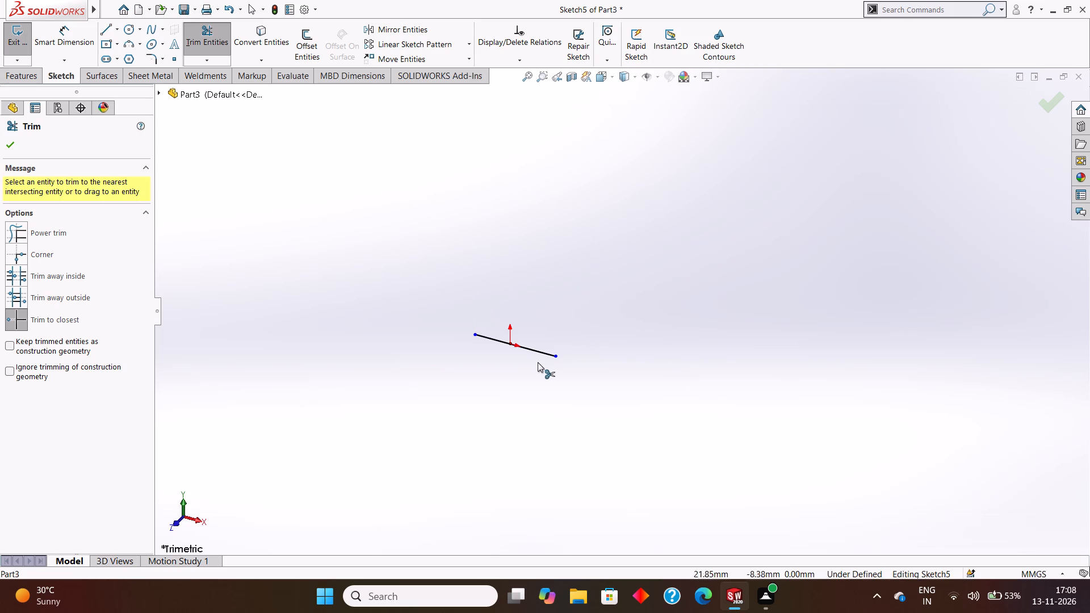
{"action": "left_click", "coordinate": [535, 351]}
{"action": "left_click", "coordinate": [501, 343]}
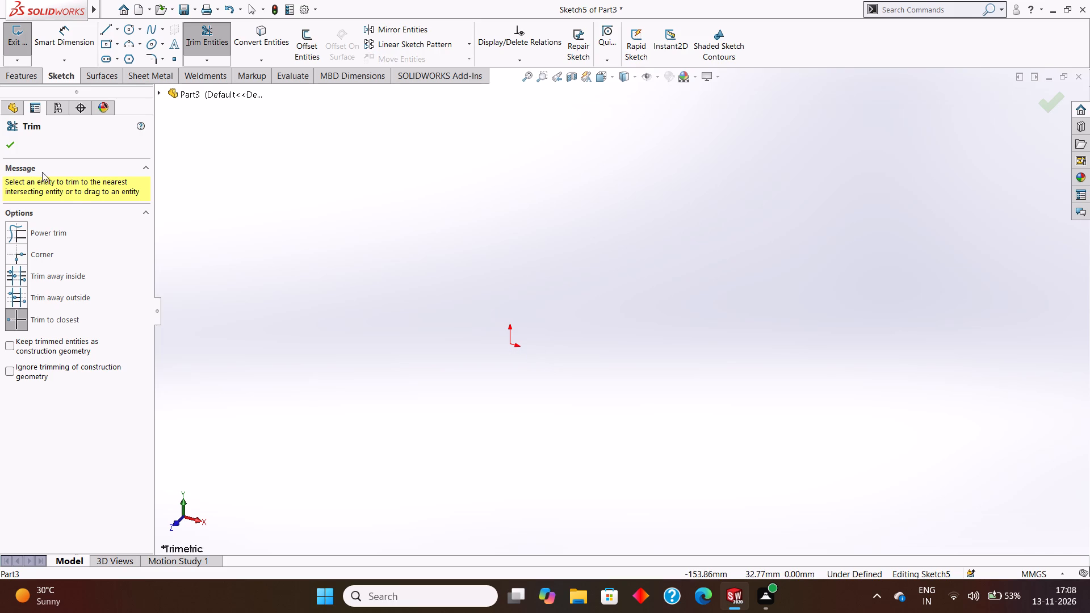
{"action": "left_click", "coordinate": [9, 146]}
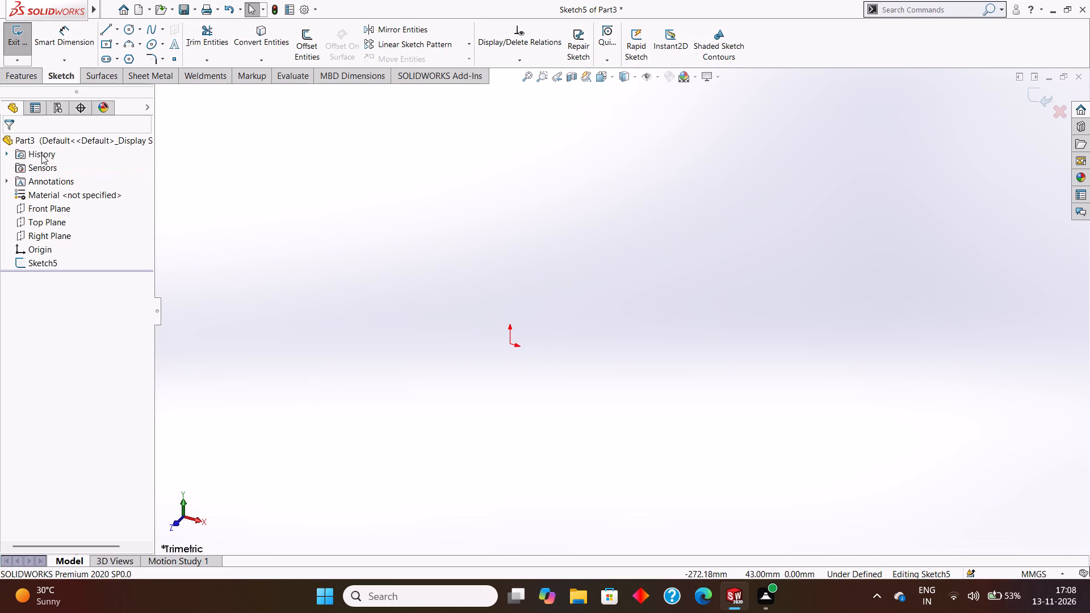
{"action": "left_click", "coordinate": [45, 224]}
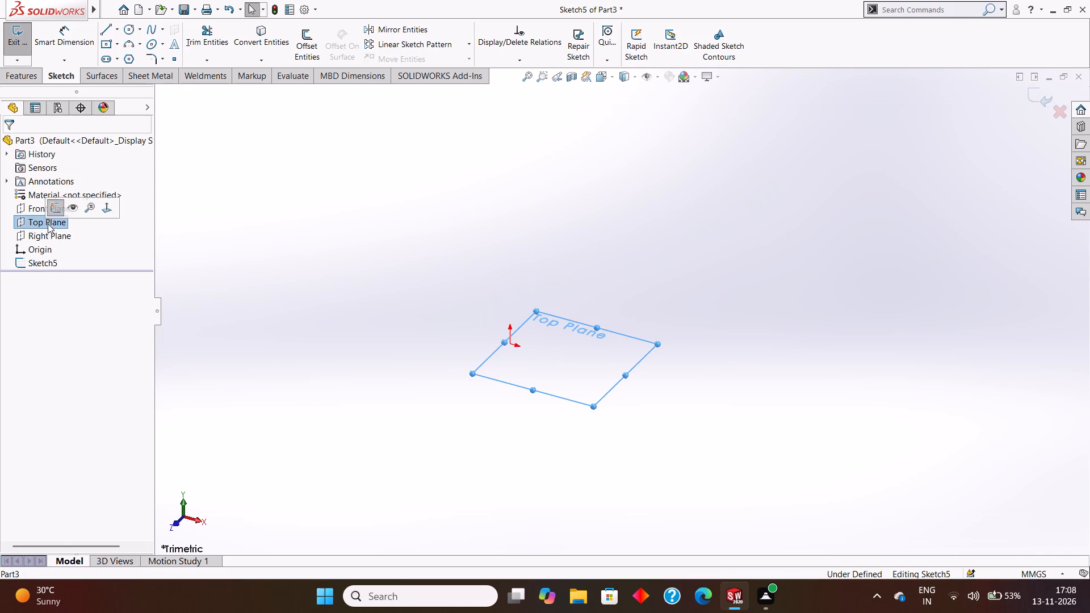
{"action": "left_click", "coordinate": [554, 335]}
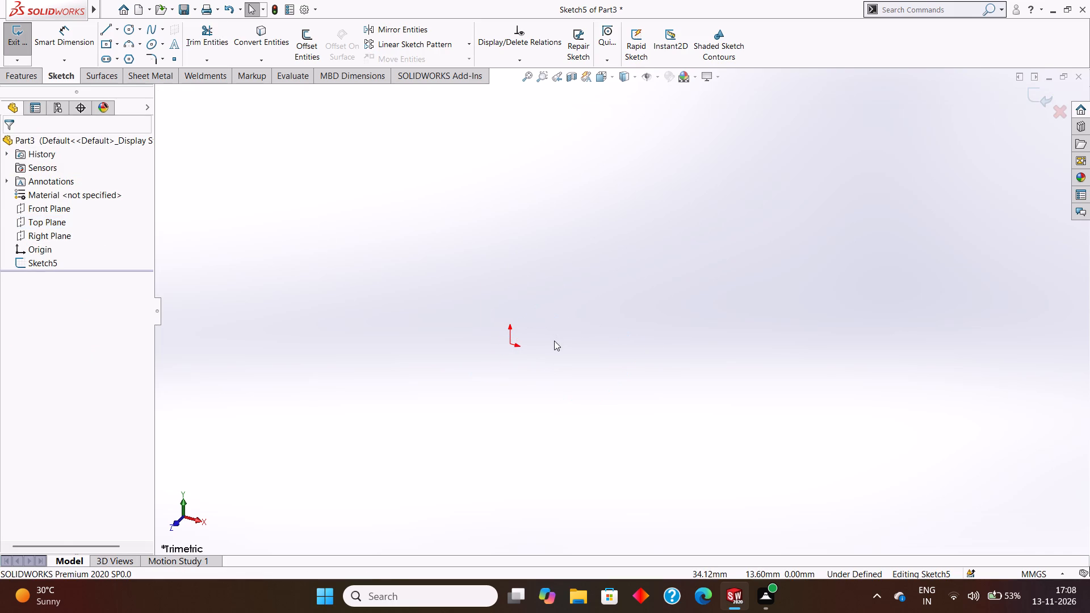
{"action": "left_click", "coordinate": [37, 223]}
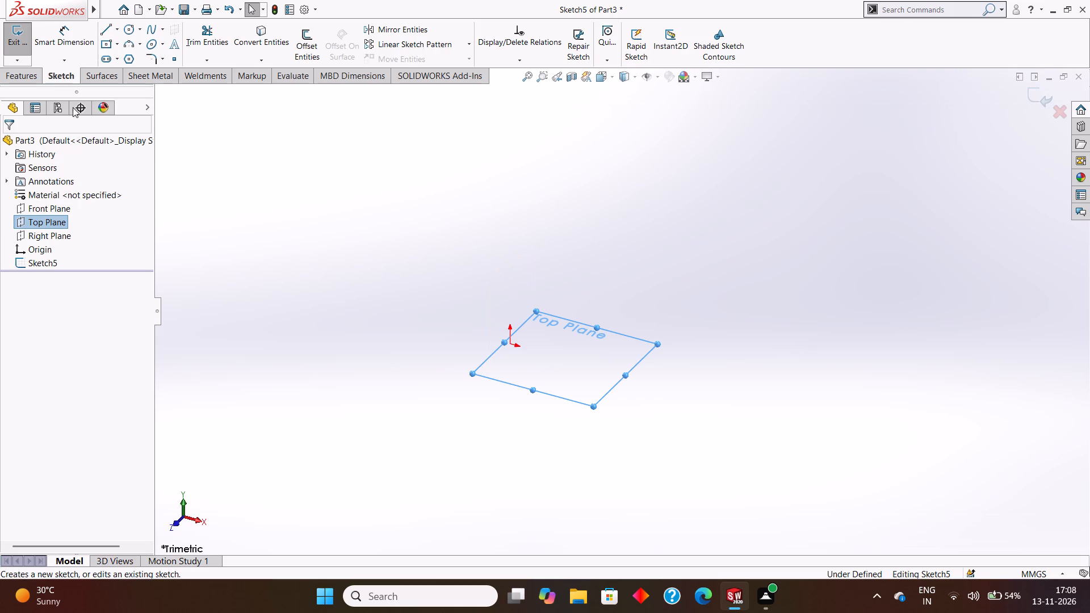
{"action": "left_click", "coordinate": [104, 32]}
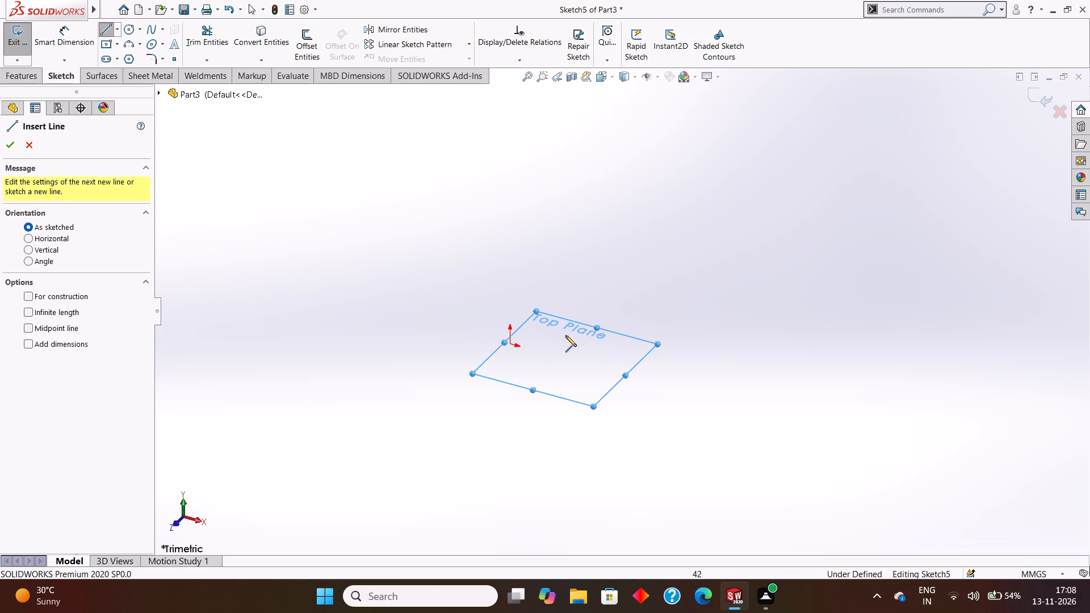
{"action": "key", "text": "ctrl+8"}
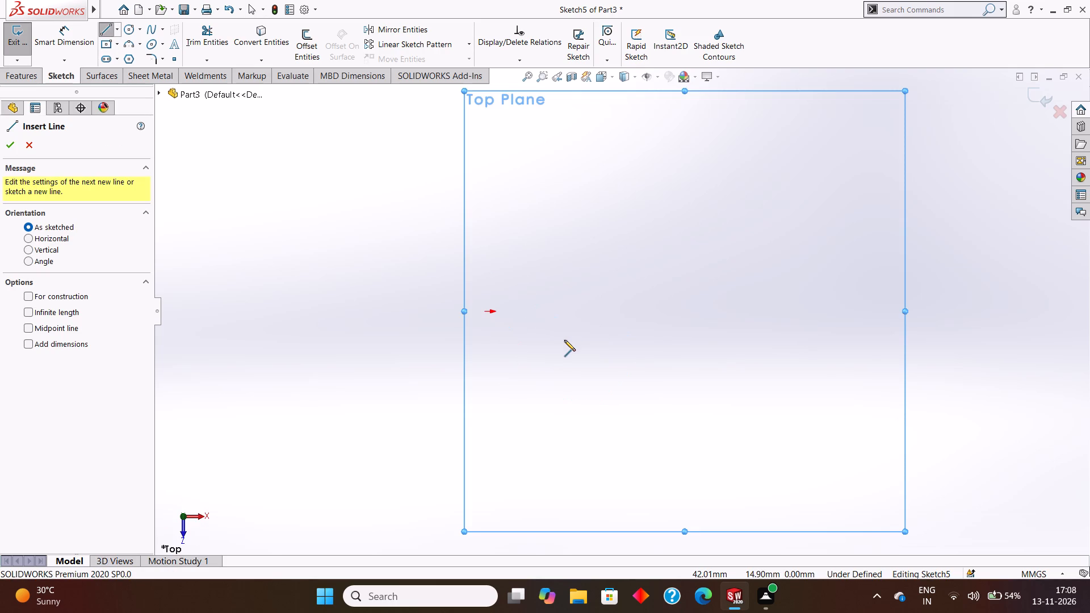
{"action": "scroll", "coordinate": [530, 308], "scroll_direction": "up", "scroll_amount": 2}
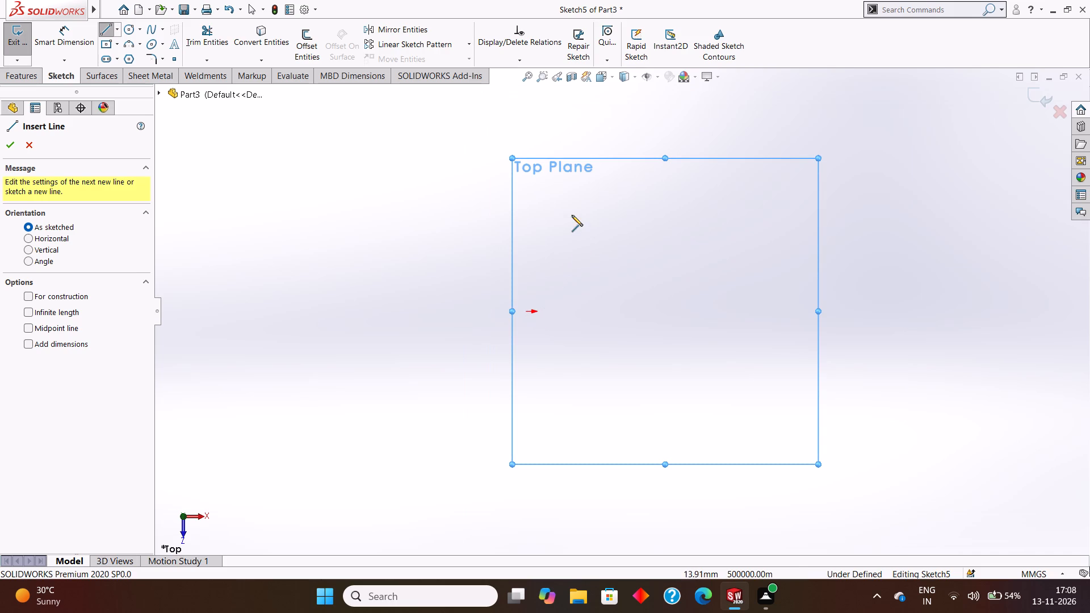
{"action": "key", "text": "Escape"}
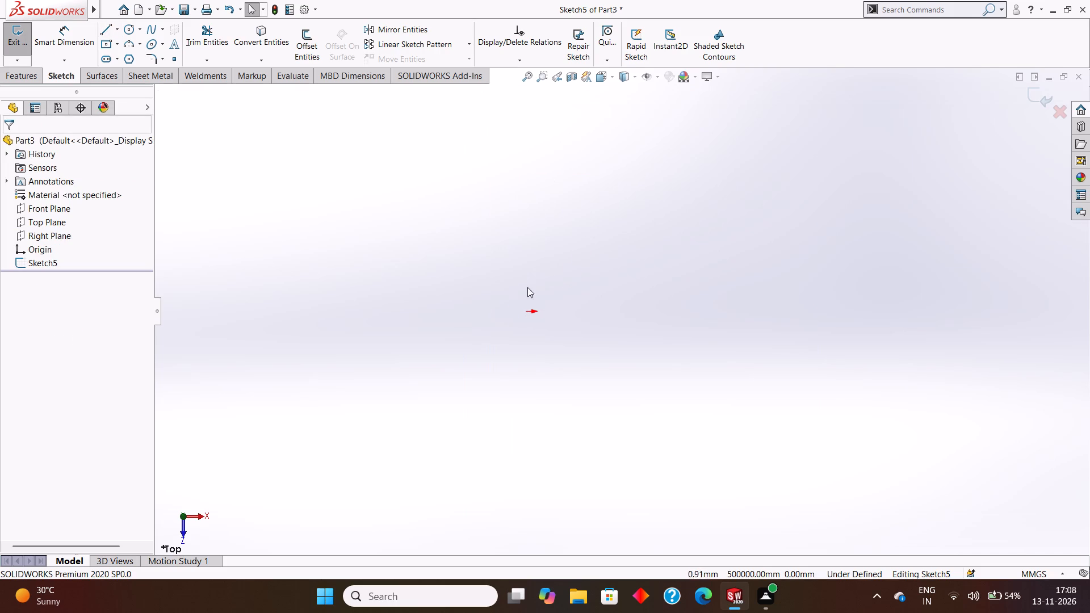
In the Front view, draw a 62 mm vertical line upward from the origin.
{"action": "left_click", "coordinate": [610, 78]}
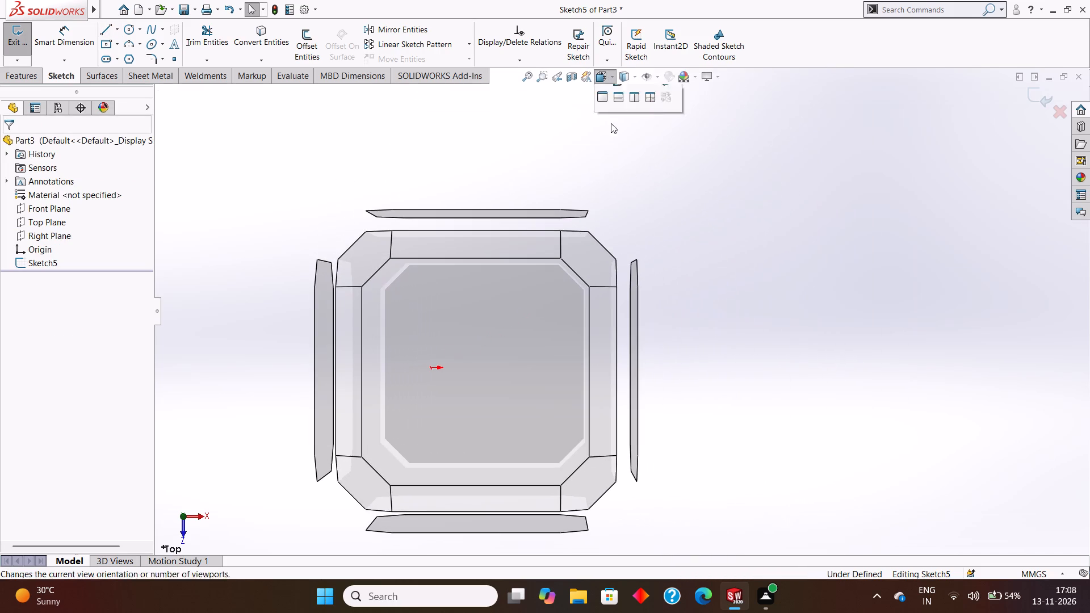
{"action": "left_click", "coordinate": [664, 137]}
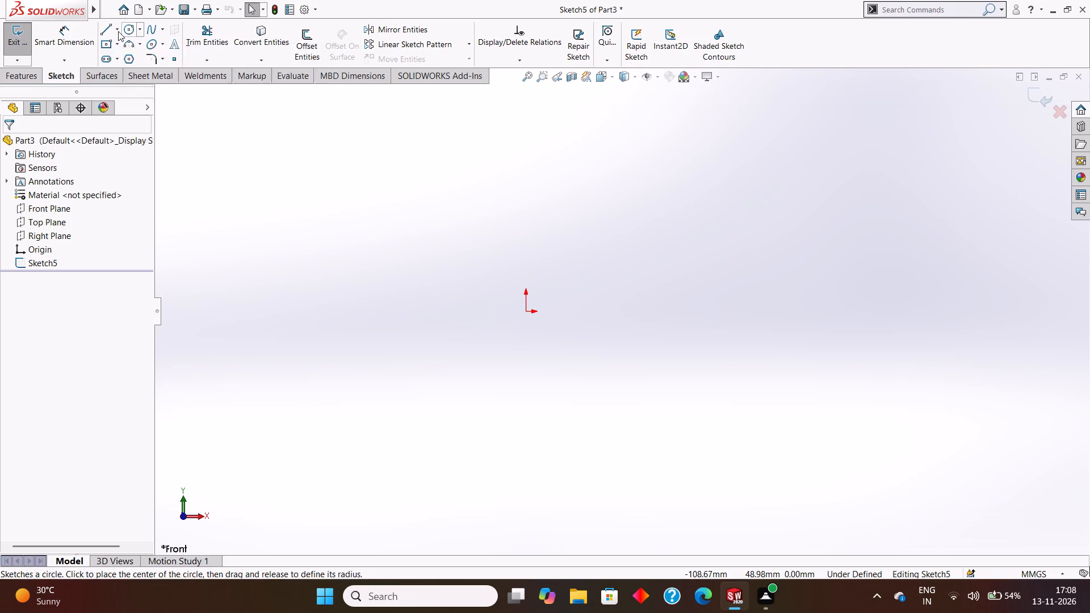
{"action": "left_click", "coordinate": [111, 27]}
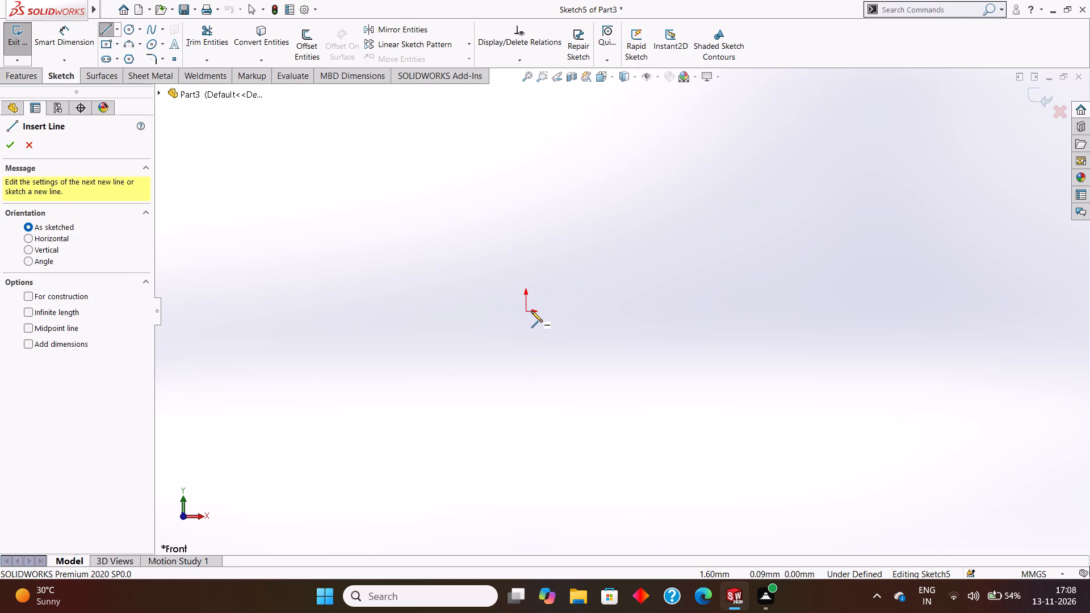
{"action": "left_click", "coordinate": [525, 311]}
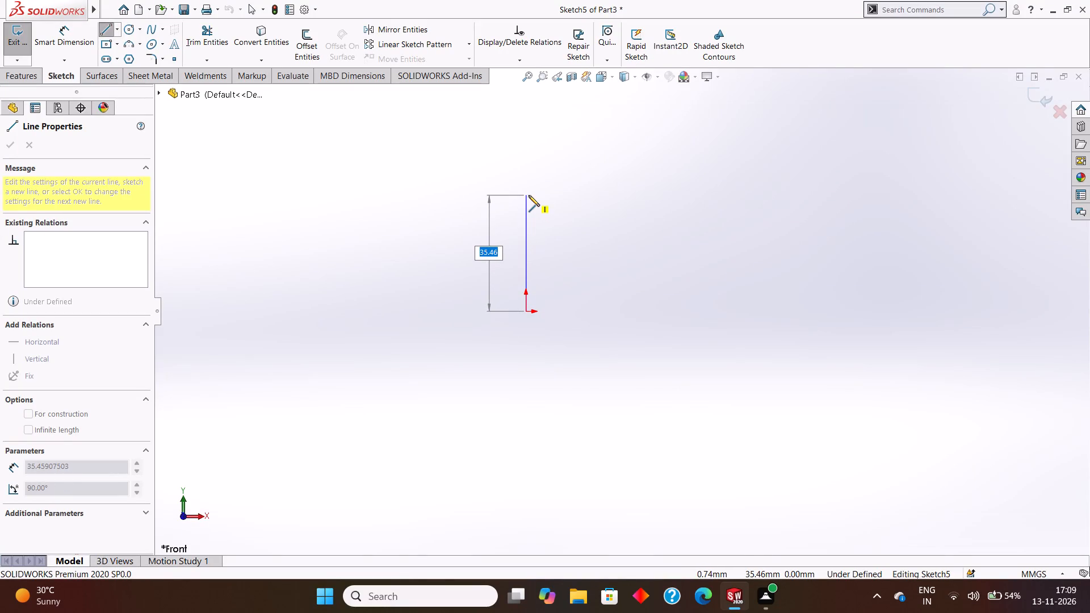
{"action": "key", "text": "BackSpace"}
{"action": "key", "text": "6"}
{"action": "key", "text": "2"}
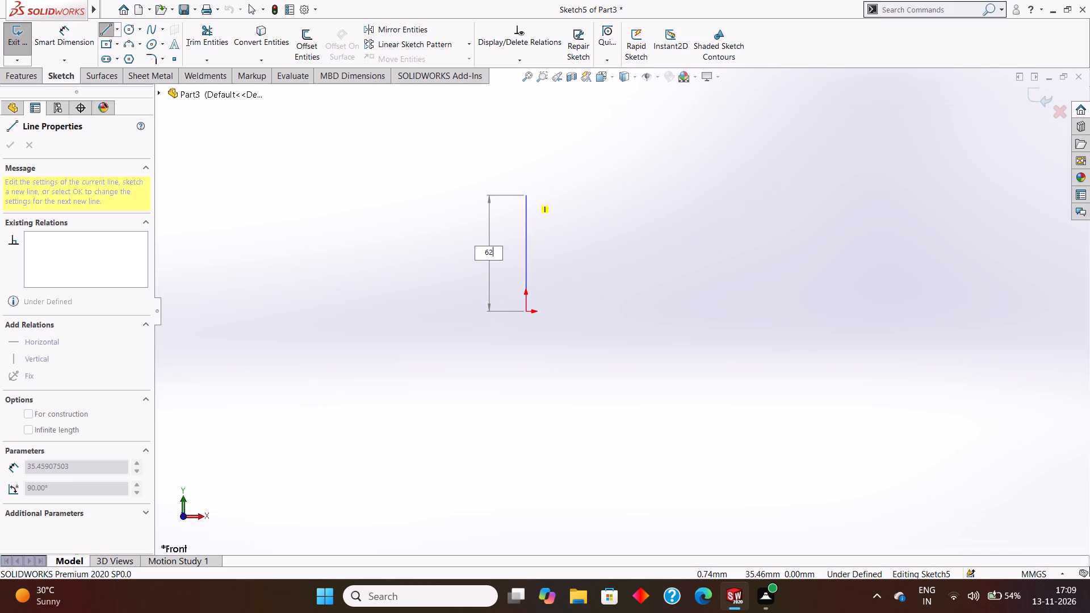
{"action": "key", "text": "Return"}
{"action": "key", "text": "Escape"}
{"action": "key", "text": "Escape"}
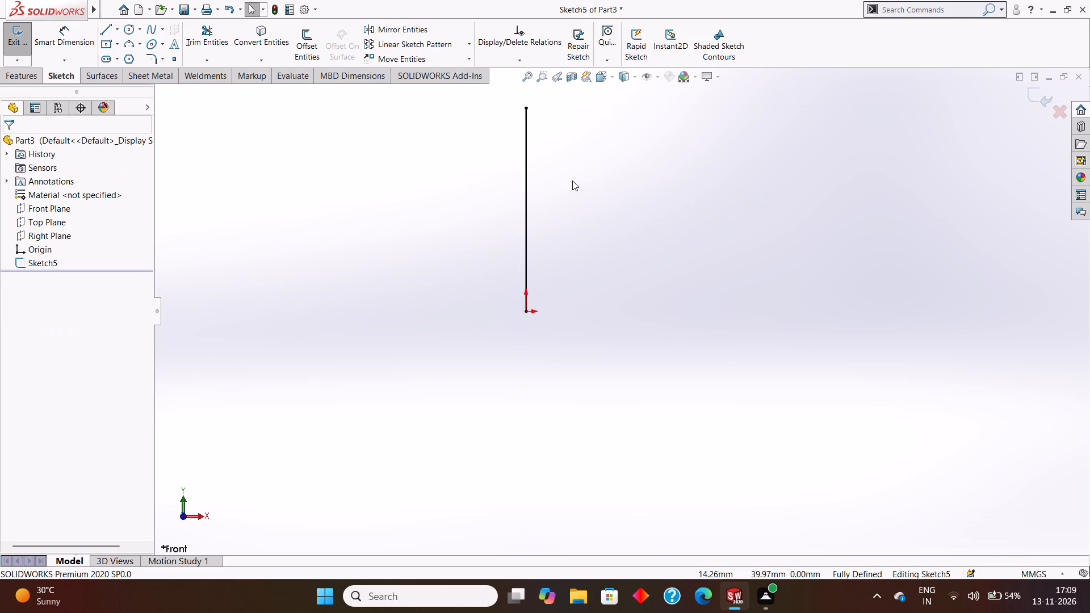
Draw a horizontal base line from the origin with its length entered as 112-27-50, giving 35 mm.
{"action": "scroll", "coordinate": [572, 180], "scroll_direction": "up", "scroll_amount": 2}
{"action": "scroll", "coordinate": [626, 194], "scroll_direction": "up", "scroll_amount": 3}
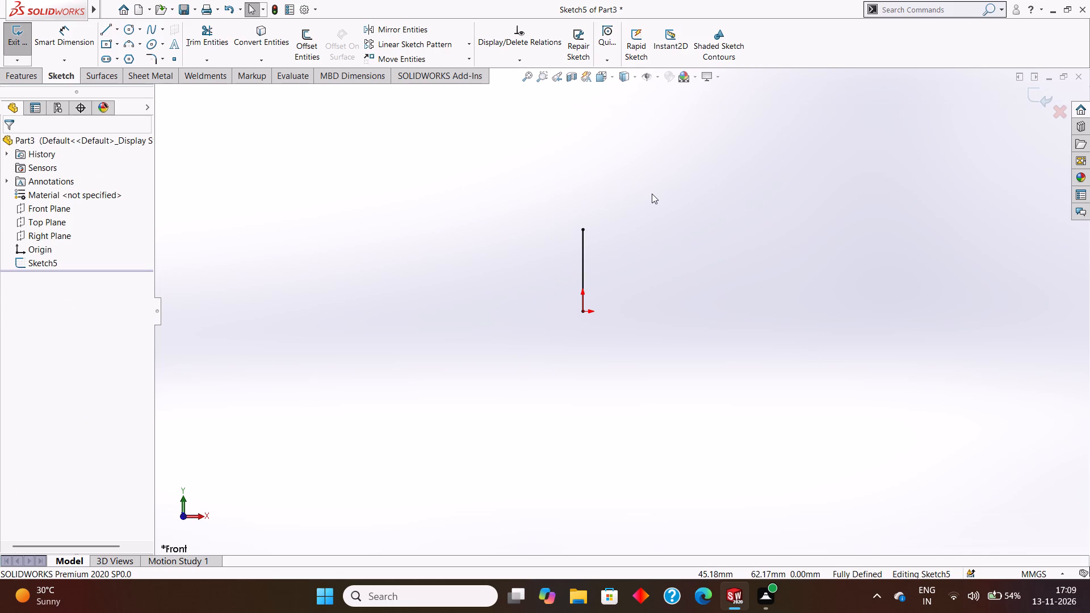
{"action": "scroll", "coordinate": [650, 195], "scroll_direction": "up", "scroll_amount": 2}
{"action": "scroll", "coordinate": [707, 247], "scroll_direction": "down", "scroll_amount": 4}
{"action": "left_click", "coordinate": [106, 31]}
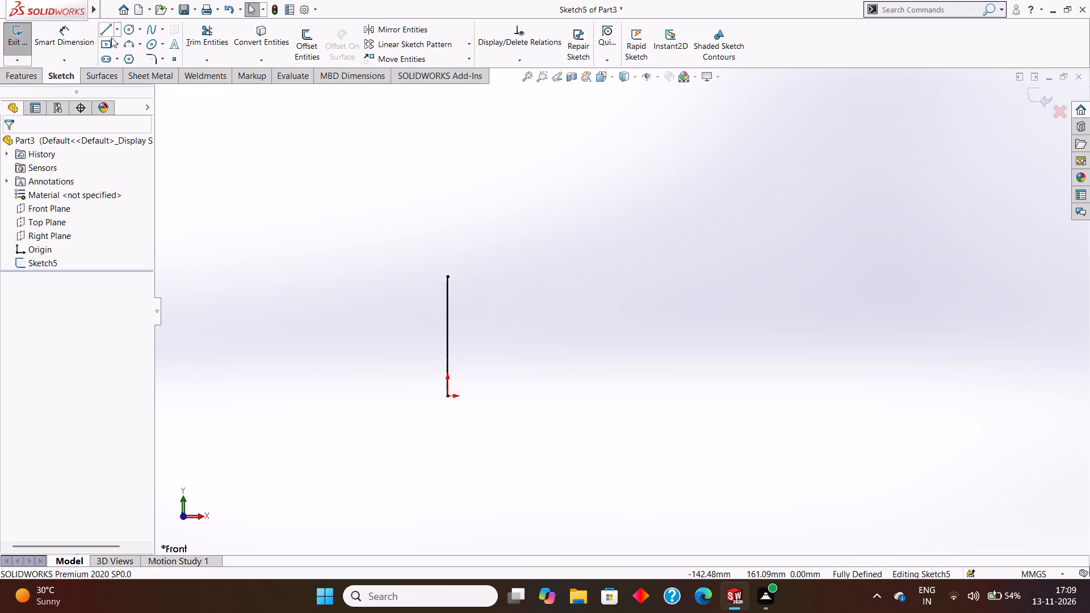
{"action": "left_click", "coordinate": [448, 394]}
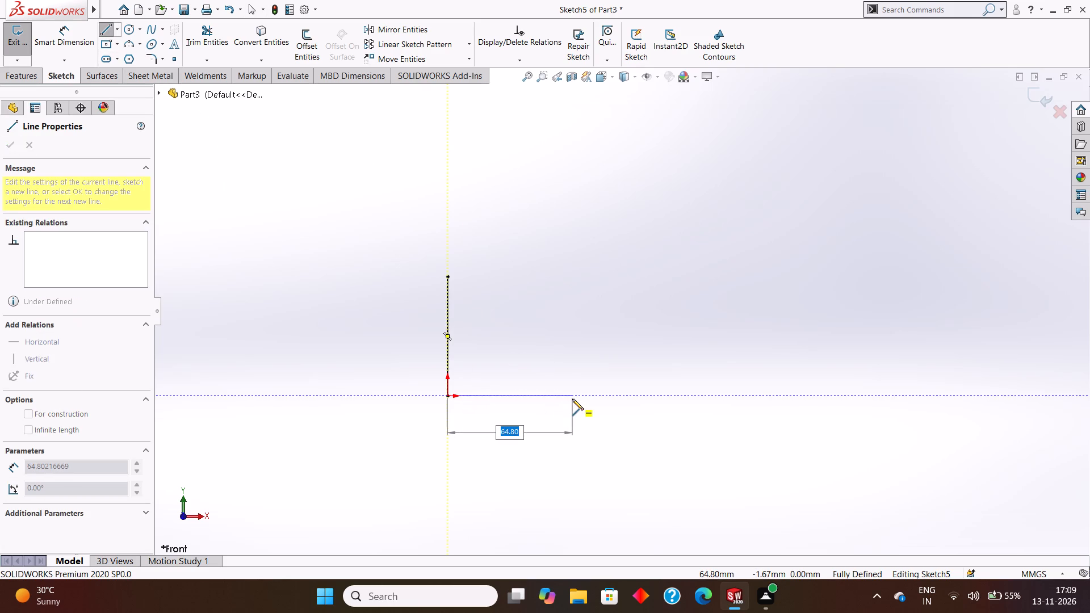
{"action": "key", "text": "BackSpace"}
{"action": "type", "text": "112"}
{"action": "key", "text": "minus"}
{"action": "type", "text": "27-50"}
{"action": "key", "text": "Return"}
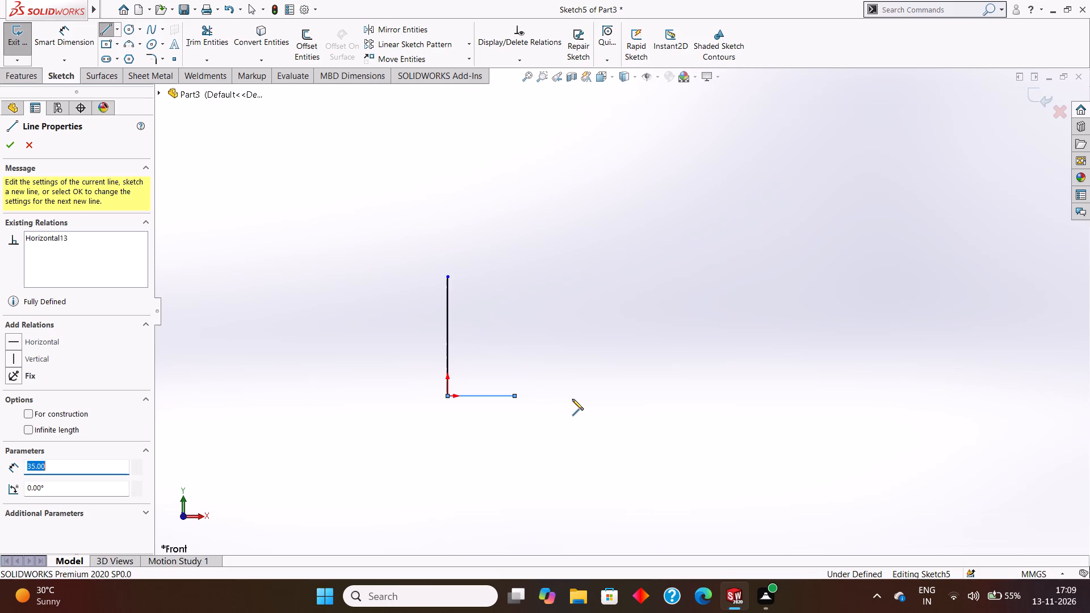
{"action": "left_click", "coordinate": [572, 399]}
{"action": "key", "text": "Escape"}
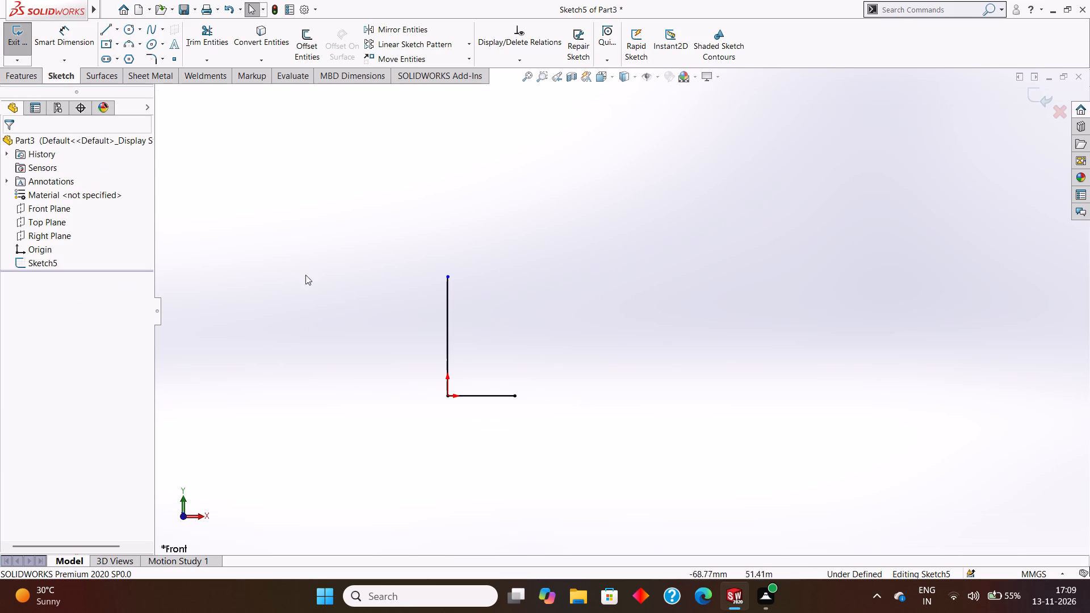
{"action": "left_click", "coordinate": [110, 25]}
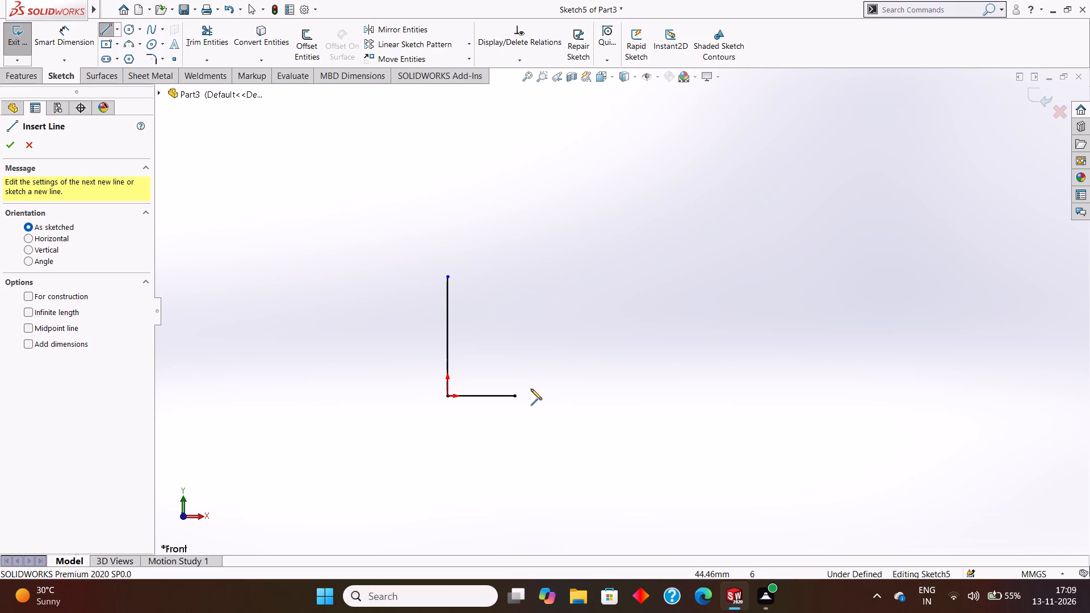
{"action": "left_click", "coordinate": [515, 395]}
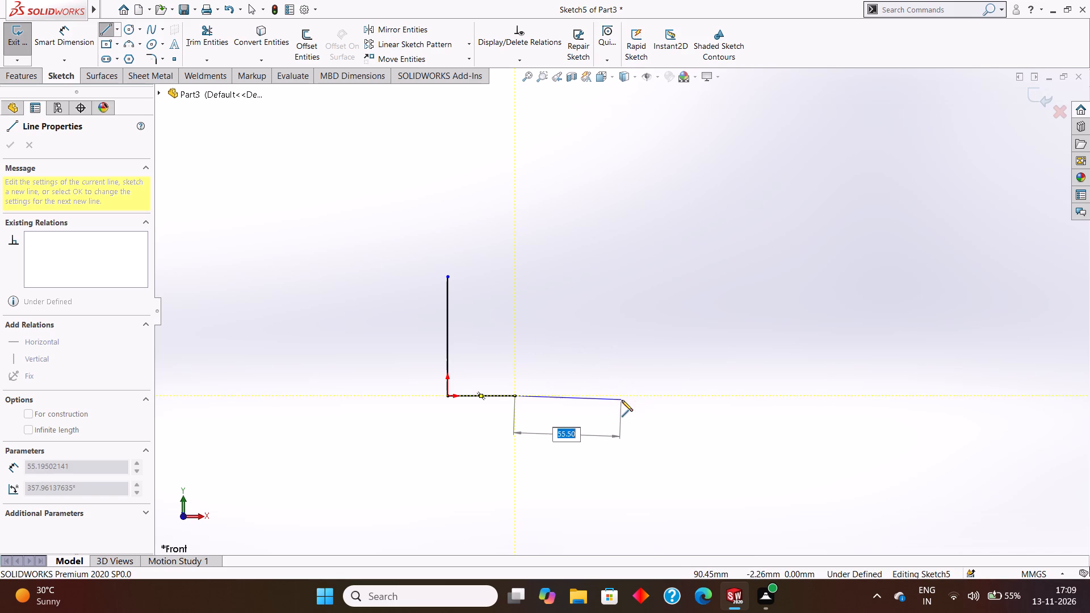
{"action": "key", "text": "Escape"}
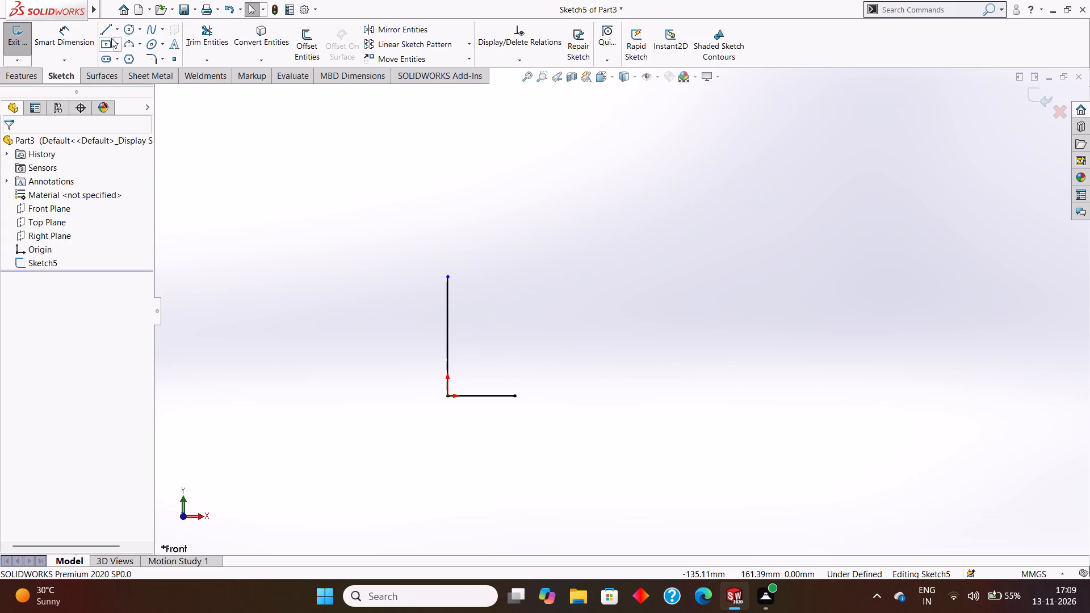
Draw a 35 mm horizontal line from the top of the vertical line, aligned with the base line's end.
{"action": "left_click", "coordinate": [108, 33]}
{"action": "left_click", "coordinate": [449, 276]}
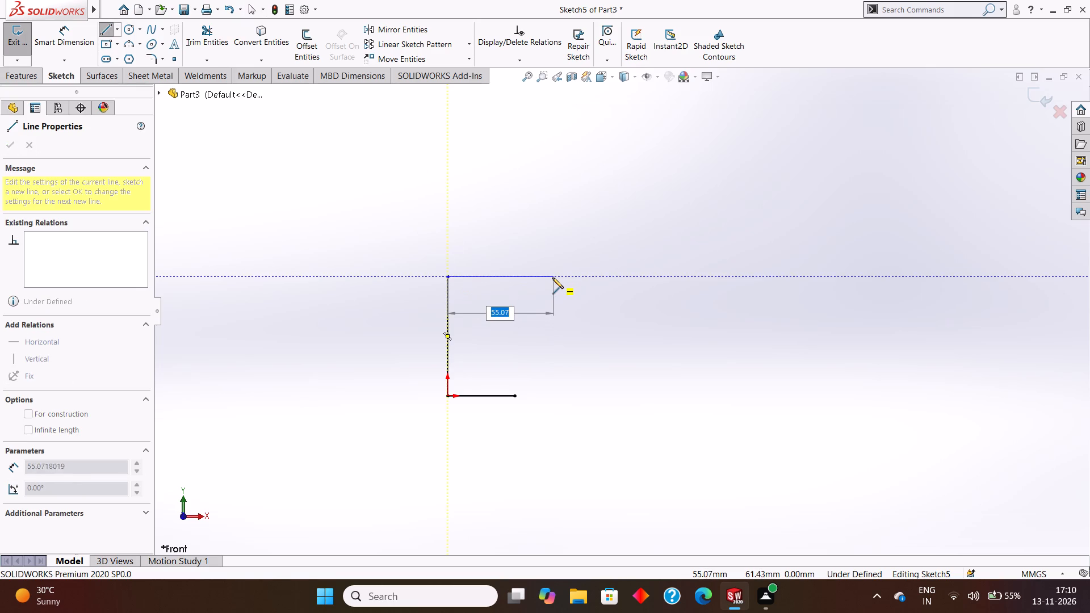
{"action": "left_click", "coordinate": [513, 276]}
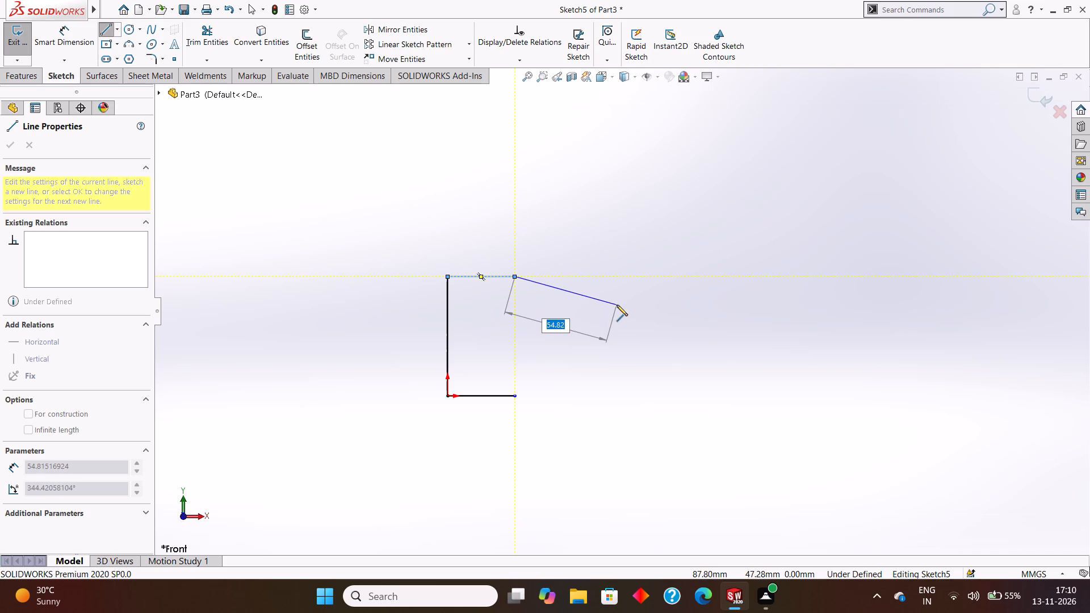
{"action": "key", "text": "Escape"}
{"action": "key", "text": "Escape"}
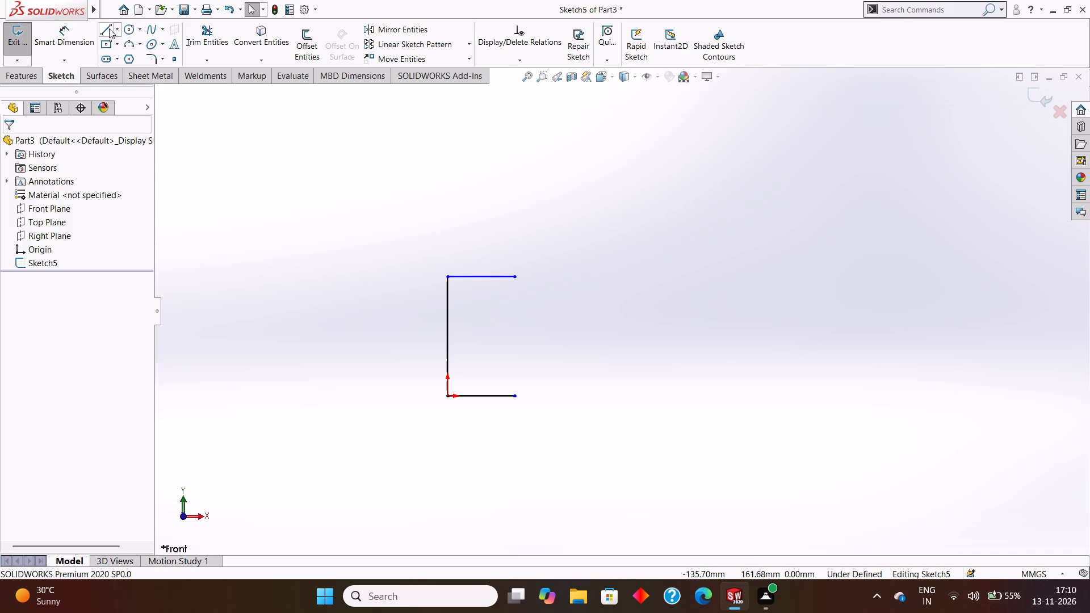
Draw a 50 mm horizontal line continuing outward from the free end of the 35 mm top line.
{"action": "left_click", "coordinate": [109, 28]}
{"action": "left_click", "coordinate": [514, 278]}
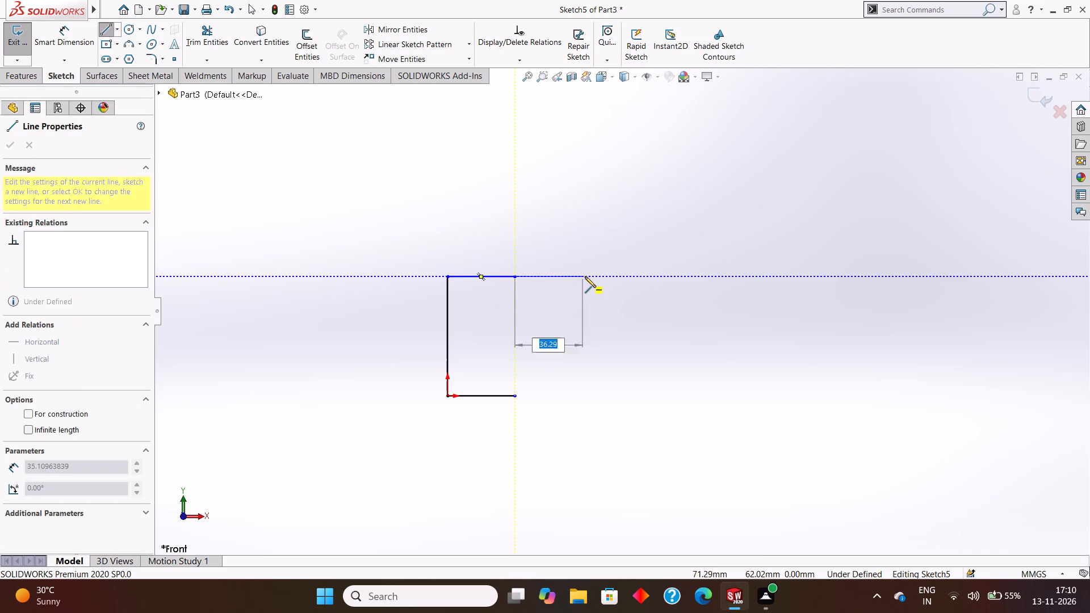
{"action": "key", "text": "BackSpace"}
{"action": "type", "text": "50"}
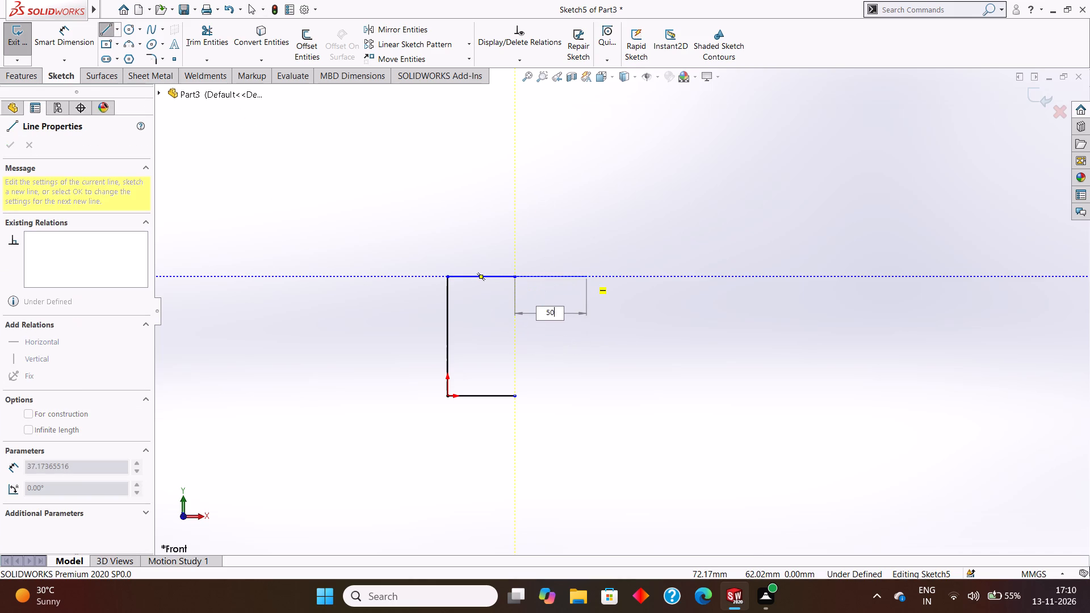
{"action": "key", "text": "Return"}
{"action": "key", "text": "Escape"}
{"action": "key", "text": "Escape"}
Extend the base with a line ending directly below the top edge's end, and close the outline with a vertical line.
{"action": "key", "text": "Return"}
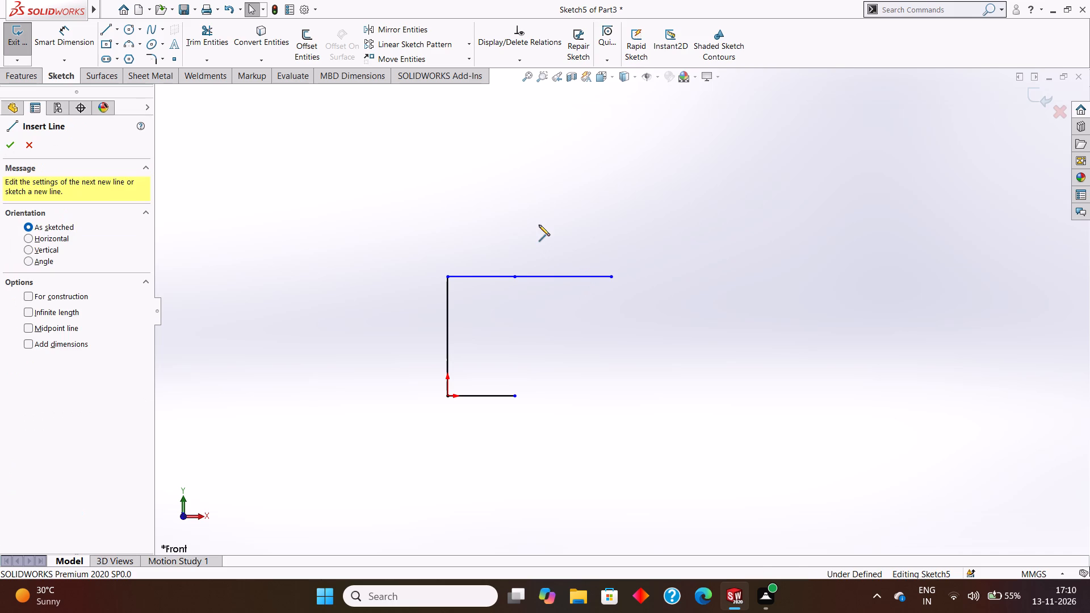
{"action": "left_click", "coordinate": [514, 396]}
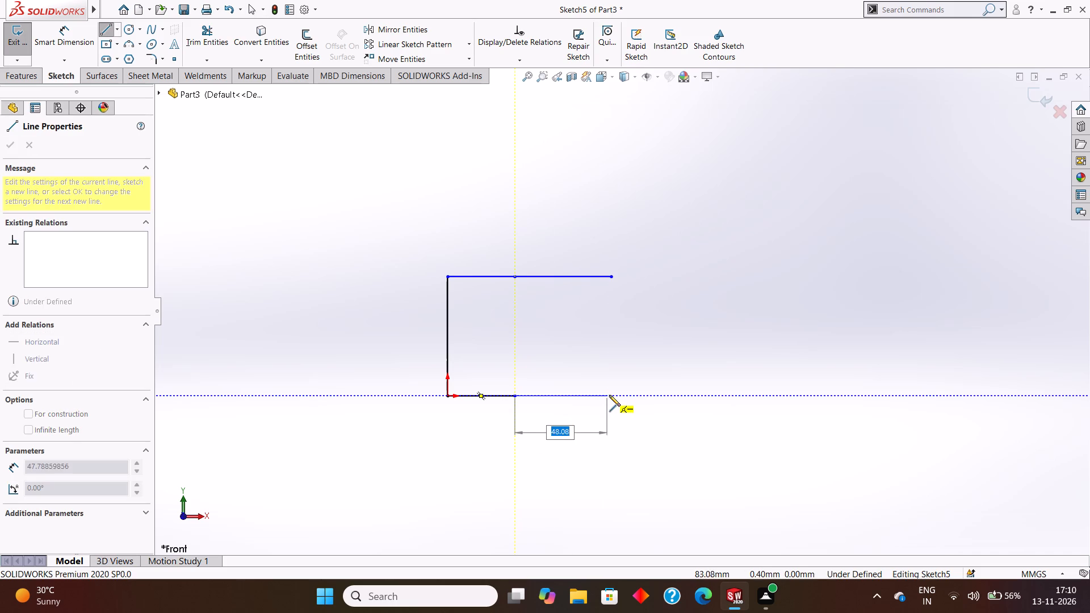
{"action": "left_click", "coordinate": [611, 395]}
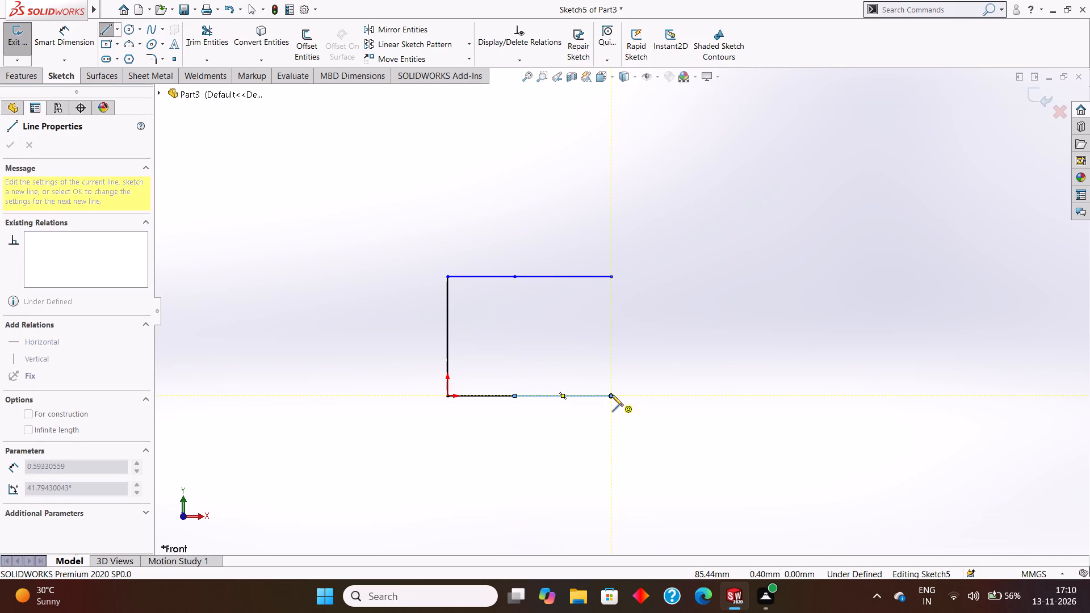
{"action": "left_click", "coordinate": [612, 275]}
{"action": "key", "text": "Escape"}
{"action": "key", "text": "Escape"}
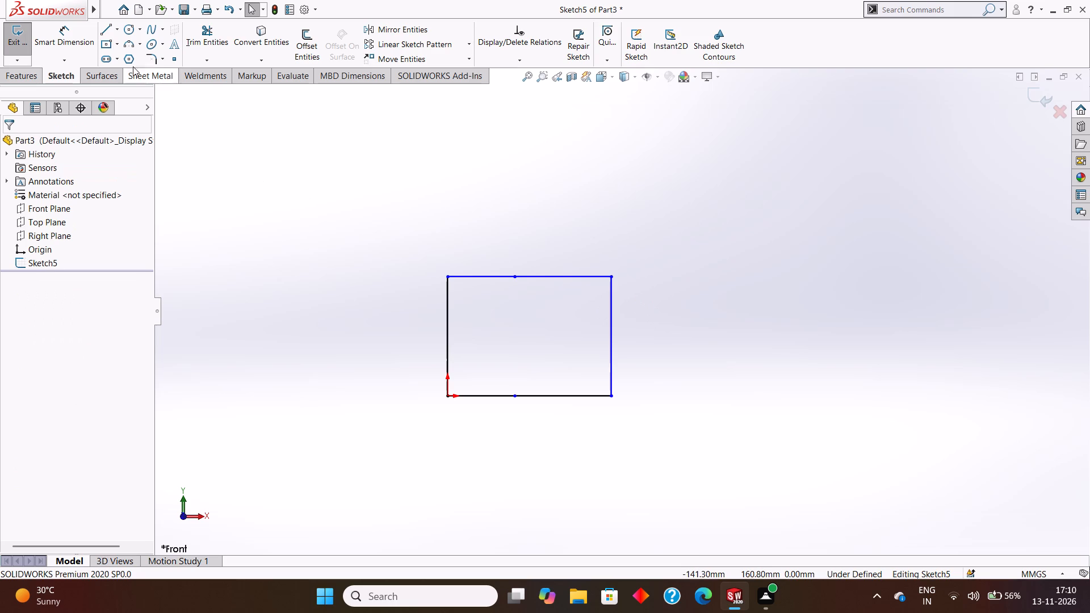
Draw a 29 mm horizontal centerline inward from the midpoint of the new vertical closing edge.
{"action": "left_click", "coordinate": [115, 30]}
{"action": "left_click", "coordinate": [127, 58]}
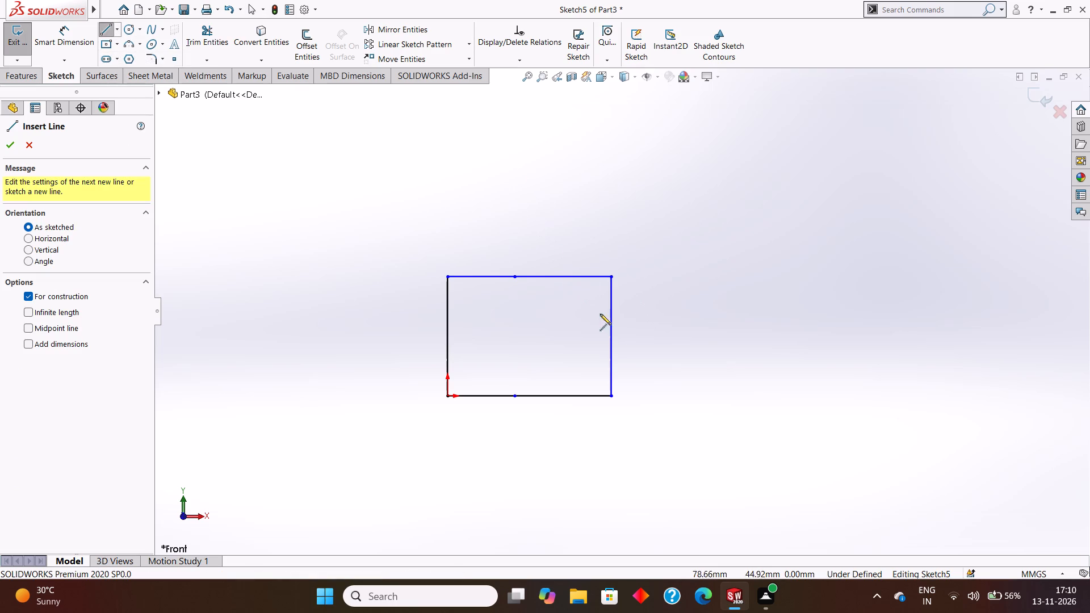
{"action": "left_click", "coordinate": [613, 334]}
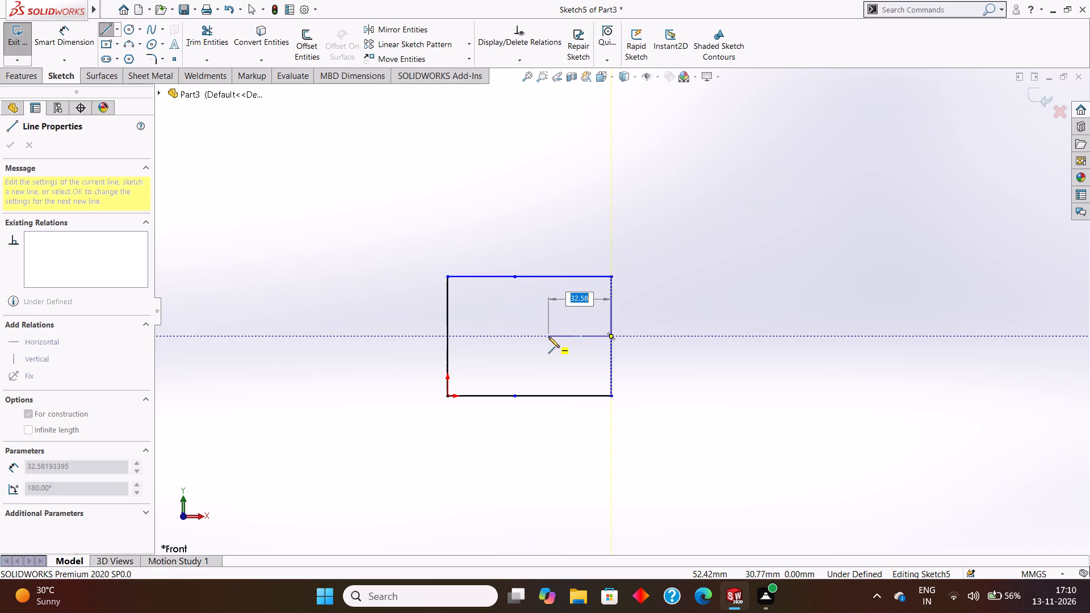
{"action": "key", "text": "BackSpace"}
{"action": "type", "text": "29"}
{"action": "key", "text": "Return"}
{"action": "key", "text": "Escape"}
{"action": "key", "text": "Escape"}
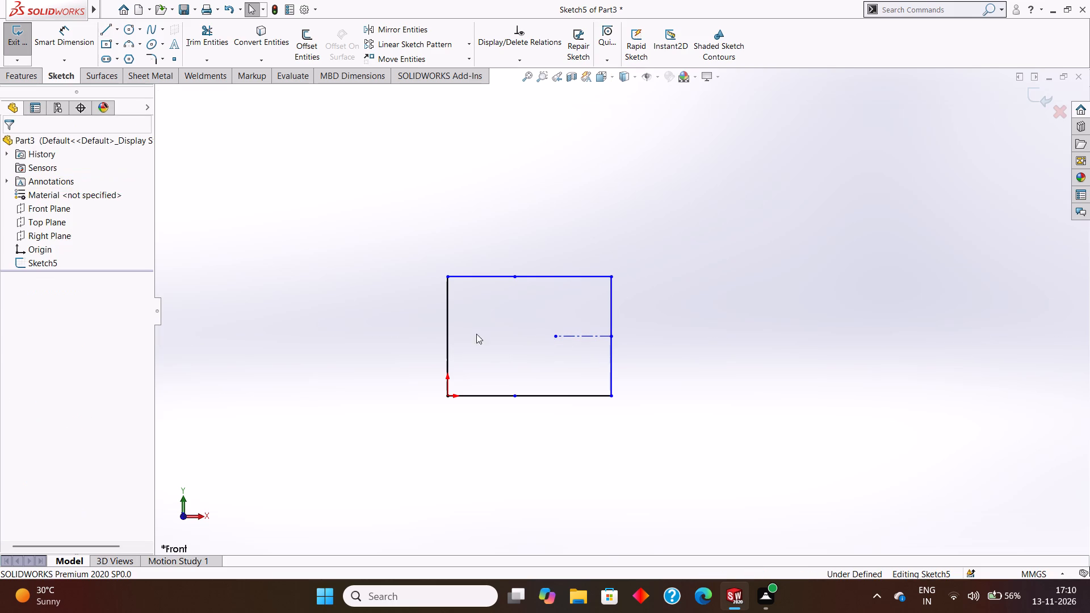
{"action": "key", "text": "Escape"}
Draw a circle of radius 9 mm centred on the inner end of the centerline.
{"action": "left_click", "coordinate": [128, 29]}
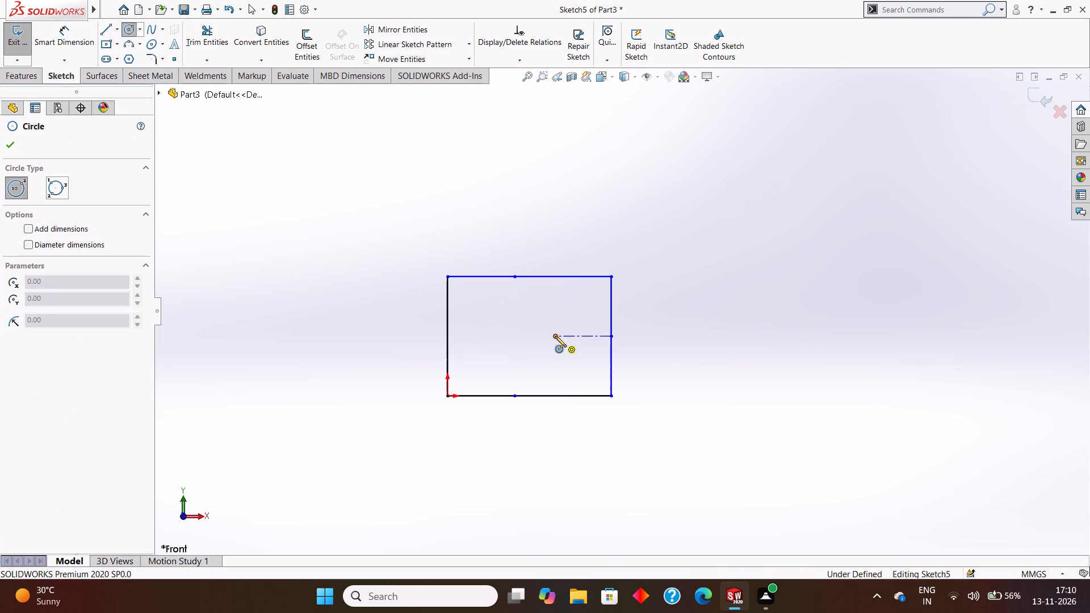
{"action": "left_click_drag", "start_coordinate": [555, 336], "coordinate": [566, 356]}
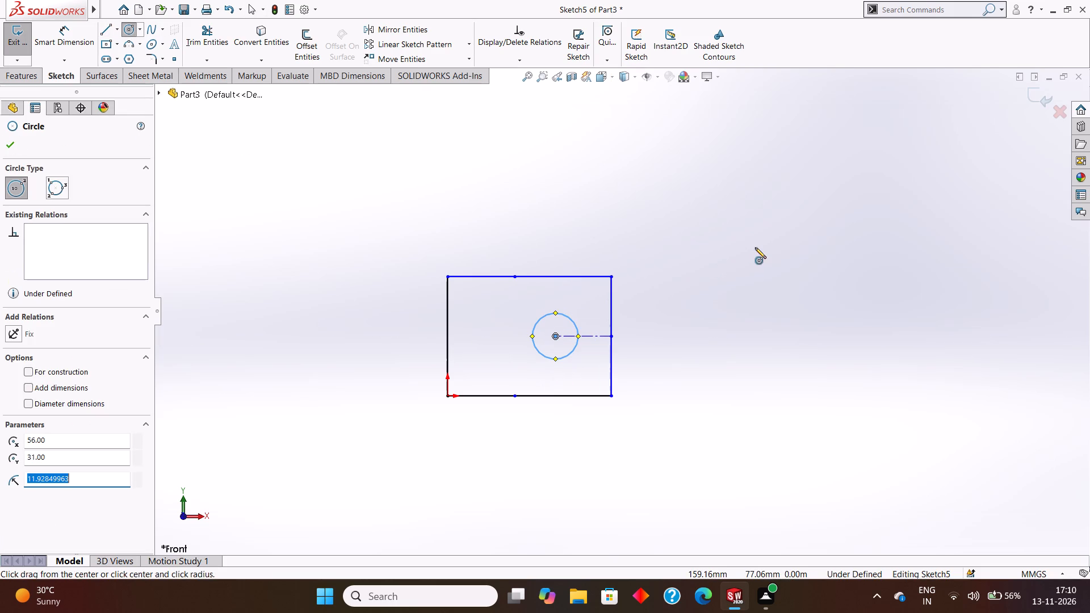
{"action": "key", "text": "BackSpace"}
{"action": "key", "text": "9"}
{"action": "key", "text": "Return"}
{"action": "key", "text": "grave"}
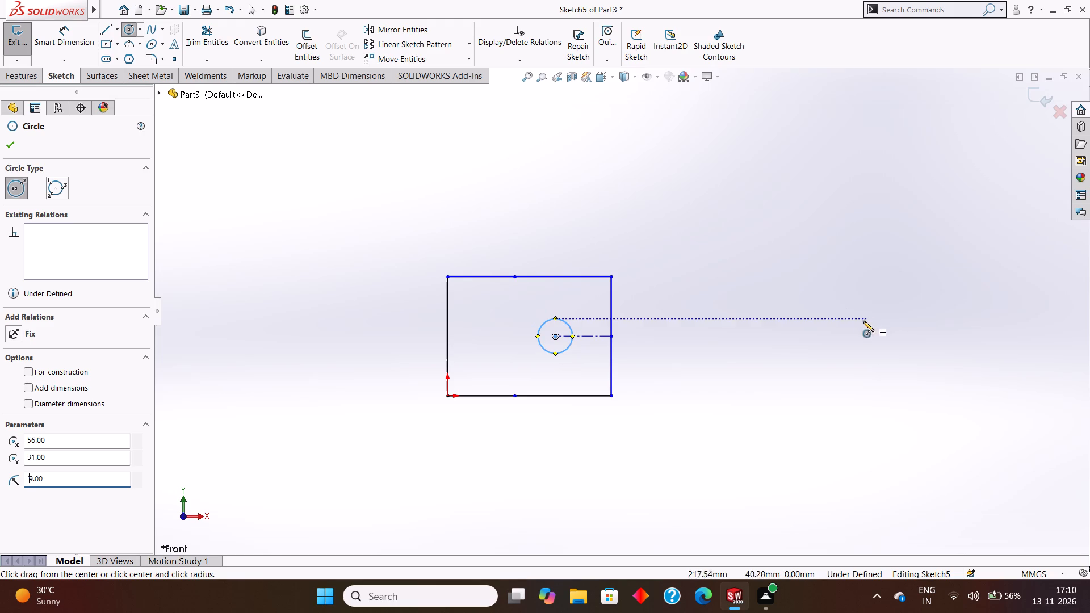
{"action": "key", "text": "grave"}
{"action": "key", "text": "grave"}
{"action": "key", "text": "Escape"}
{"action": "key", "text": "Escape"}
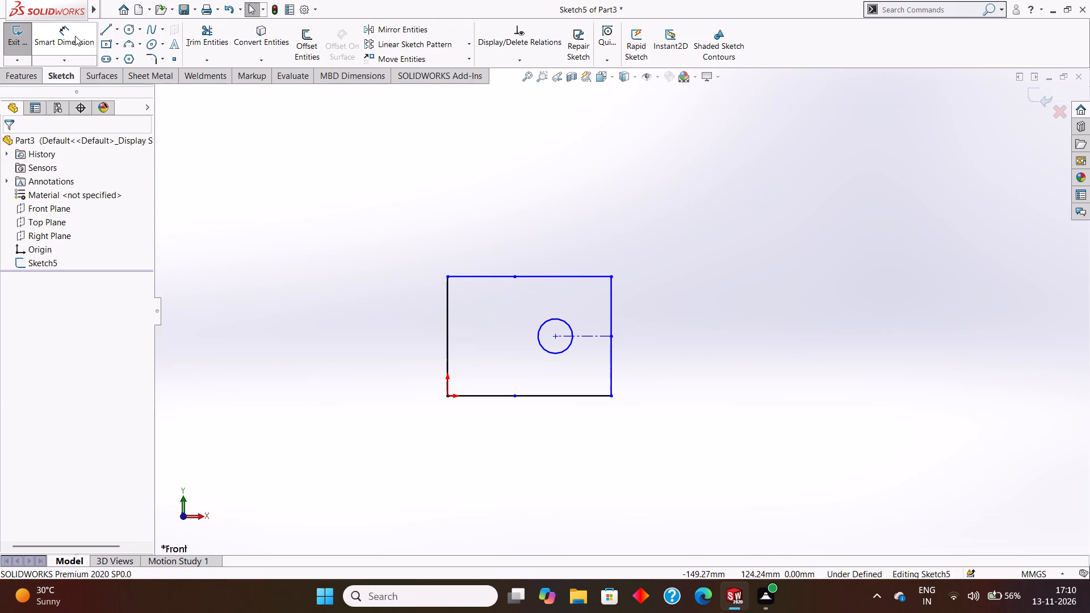
Dimension the circle's diameter and the horizontal distance from the origin to its centre.
{"action": "left_click", "coordinate": [74, 34]}
{"action": "left_click", "coordinate": [553, 317]}
{"action": "left_click", "coordinate": [539, 220]}
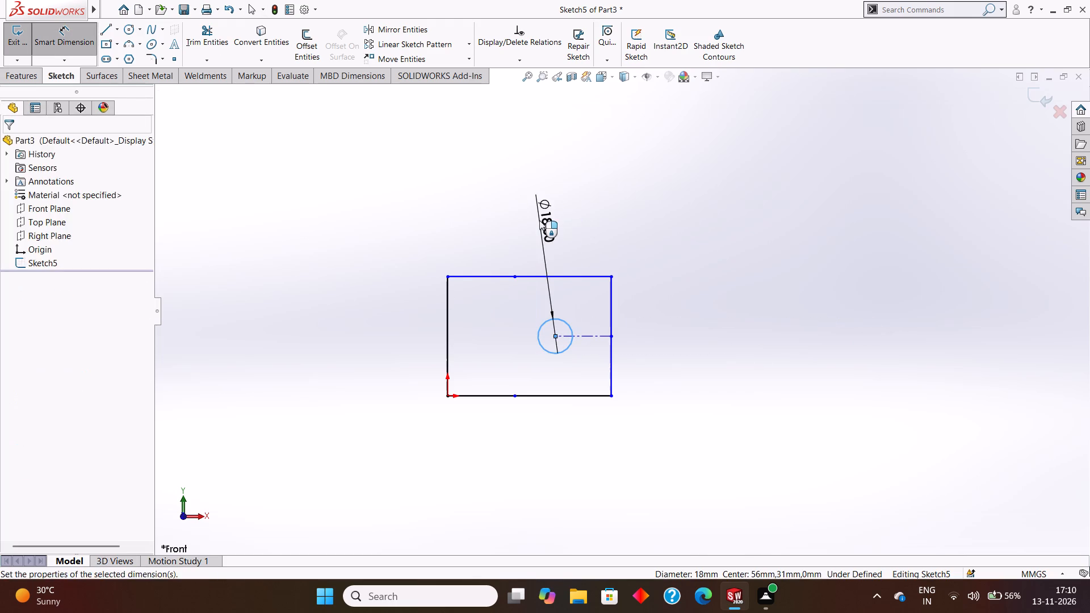
{"action": "left_click", "coordinate": [493, 202]}
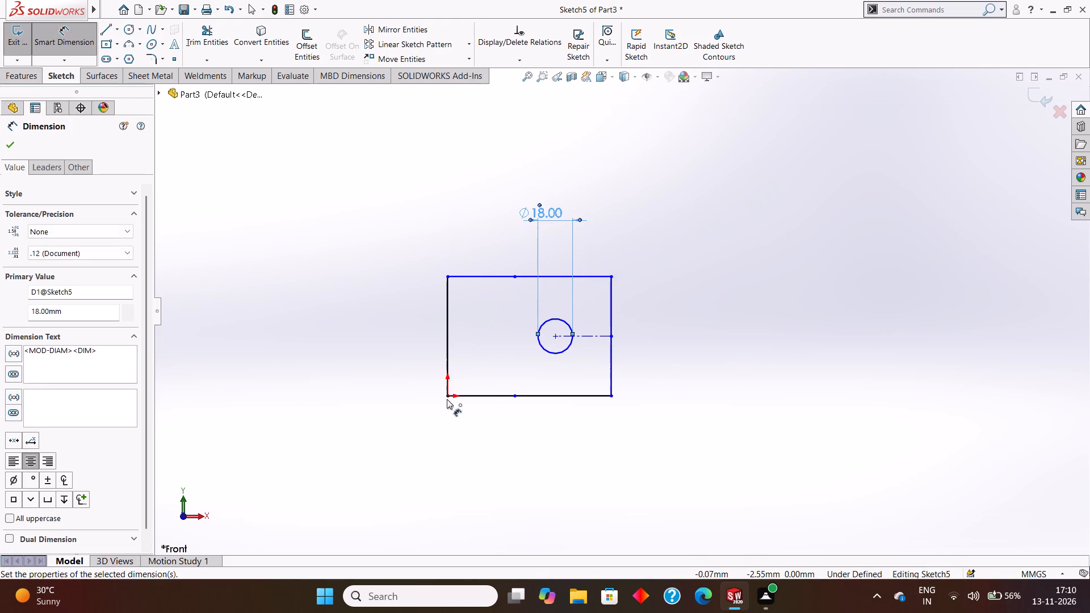
{"action": "left_click", "coordinate": [447, 399]}
{"action": "left_click", "coordinate": [553, 338]}
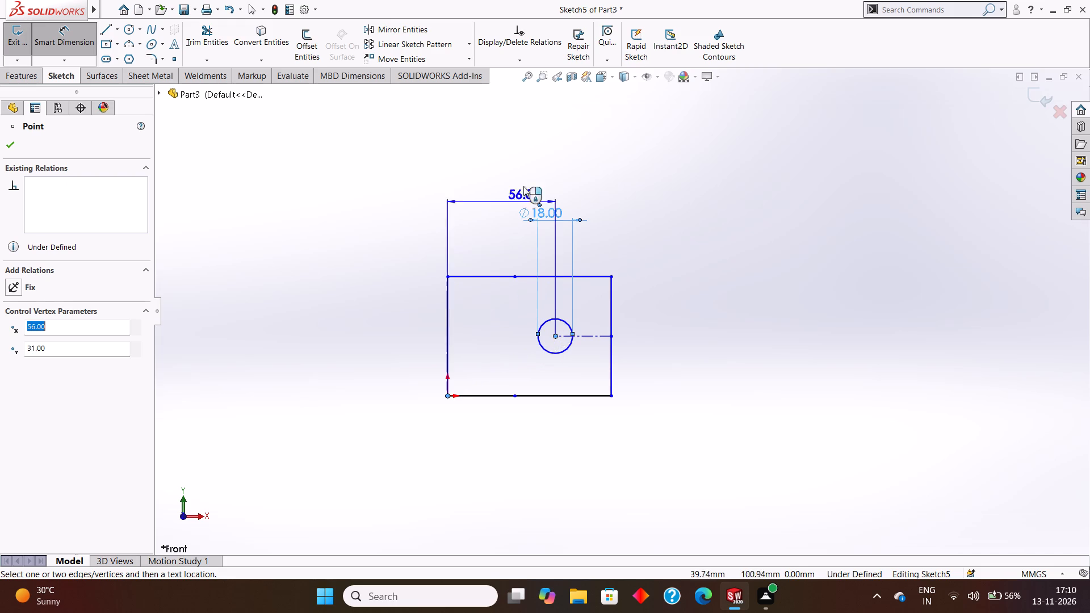
{"action": "left_click", "coordinate": [523, 169]}
{"action": "left_click", "coordinate": [470, 154]}
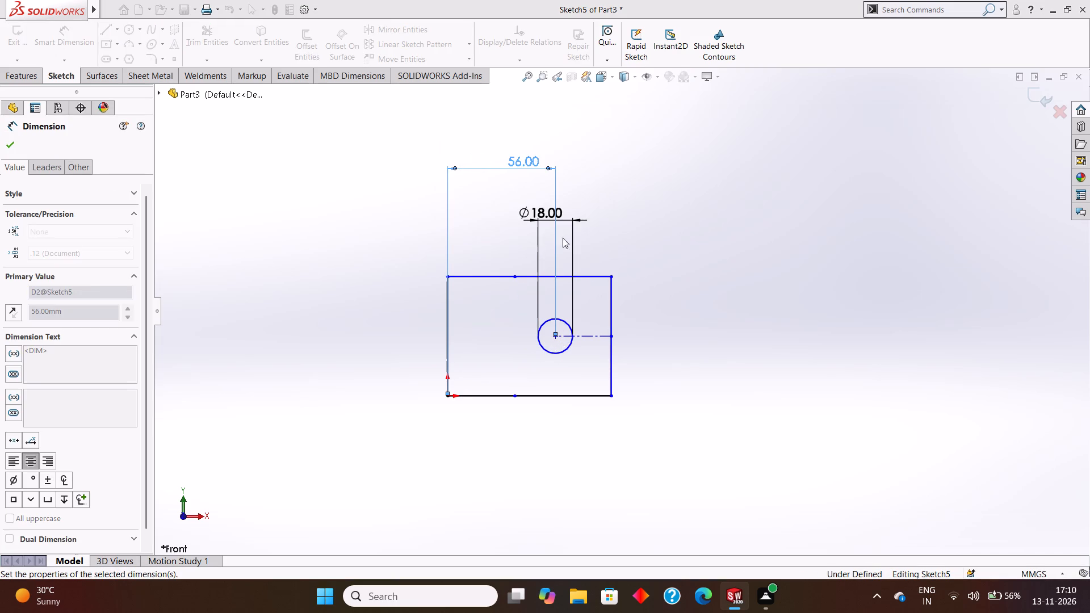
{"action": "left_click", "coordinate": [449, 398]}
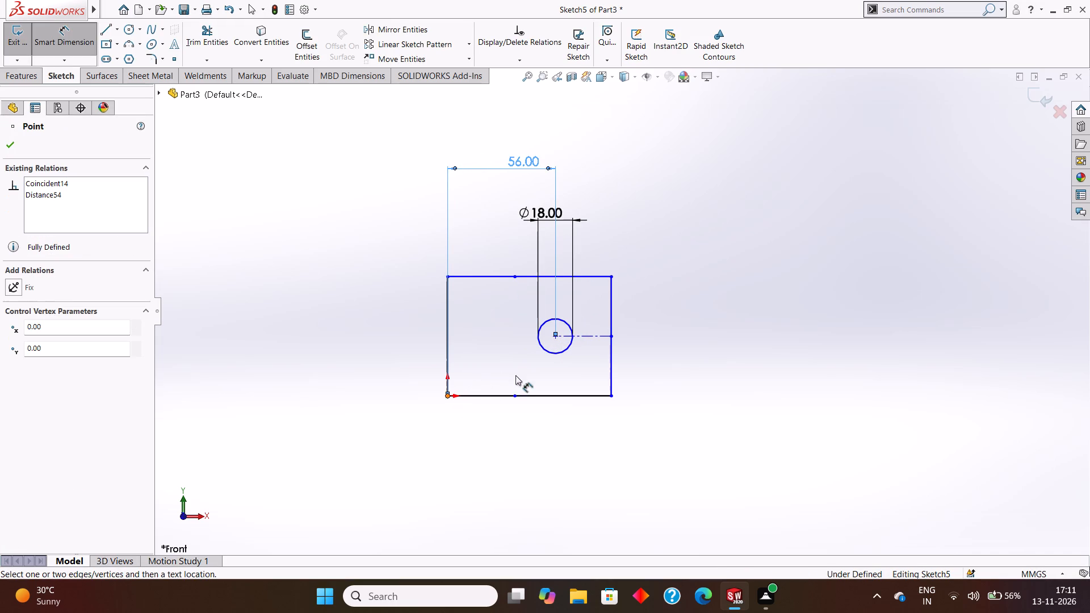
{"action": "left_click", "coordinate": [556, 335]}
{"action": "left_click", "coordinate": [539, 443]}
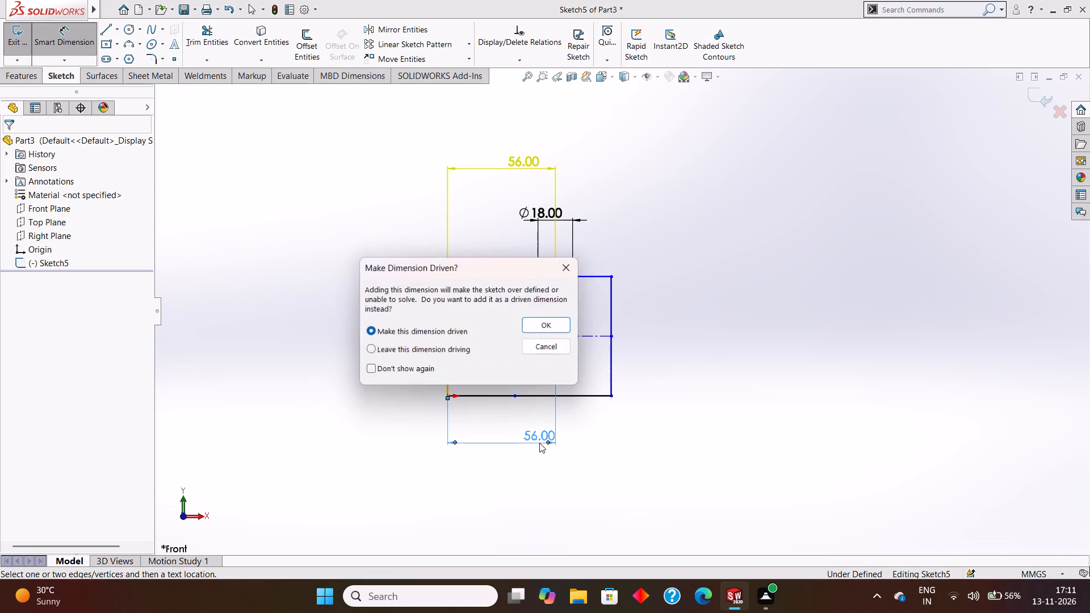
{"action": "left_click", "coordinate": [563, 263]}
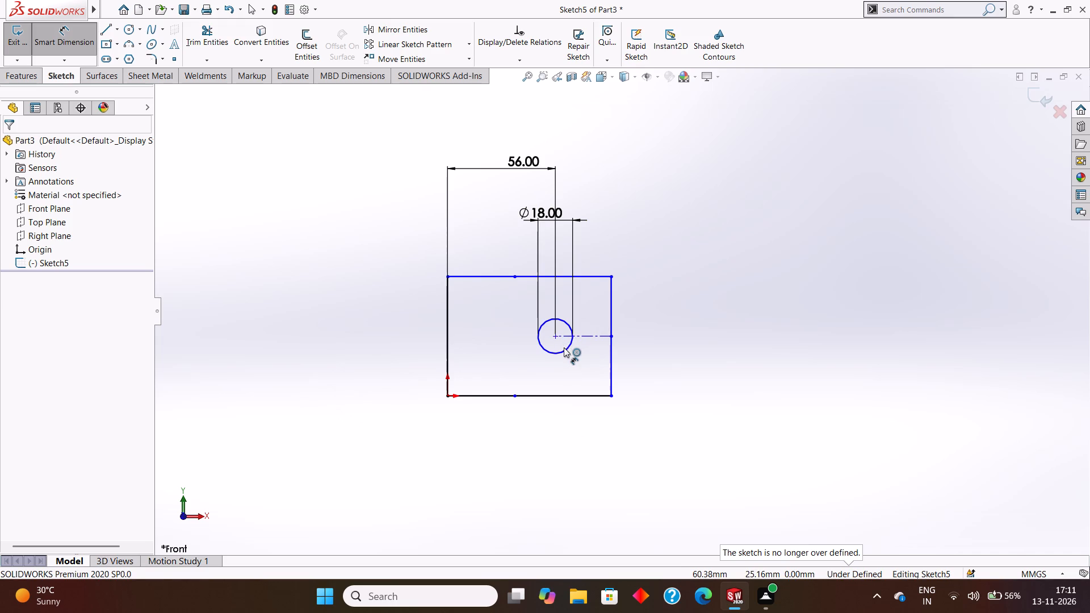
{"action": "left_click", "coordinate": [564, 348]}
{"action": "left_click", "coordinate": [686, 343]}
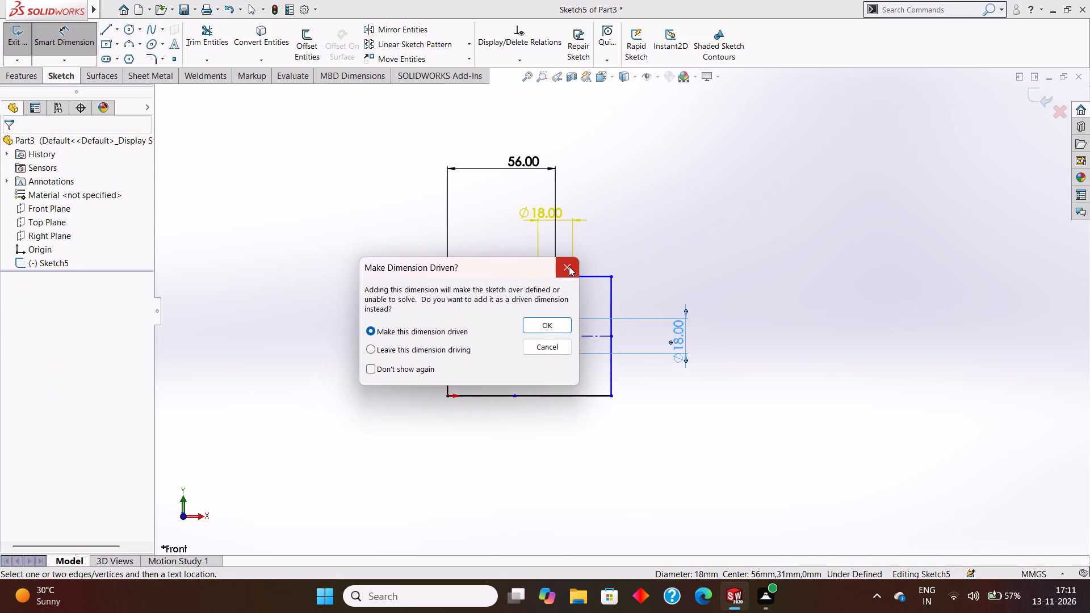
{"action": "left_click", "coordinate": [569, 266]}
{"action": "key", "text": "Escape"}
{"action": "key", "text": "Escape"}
Trim away the horizontal centerline between the circle's centre and the vertical closing edge.
{"action": "left_click", "coordinate": [207, 27]}
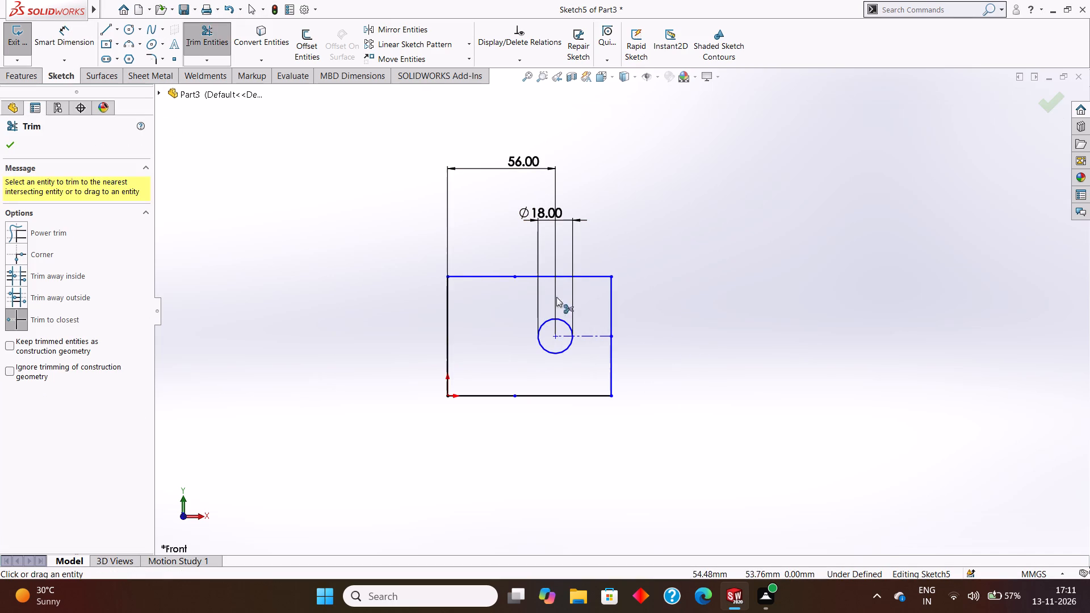
{"action": "left_click", "coordinate": [592, 333]}
{"action": "left_click", "coordinate": [563, 337]}
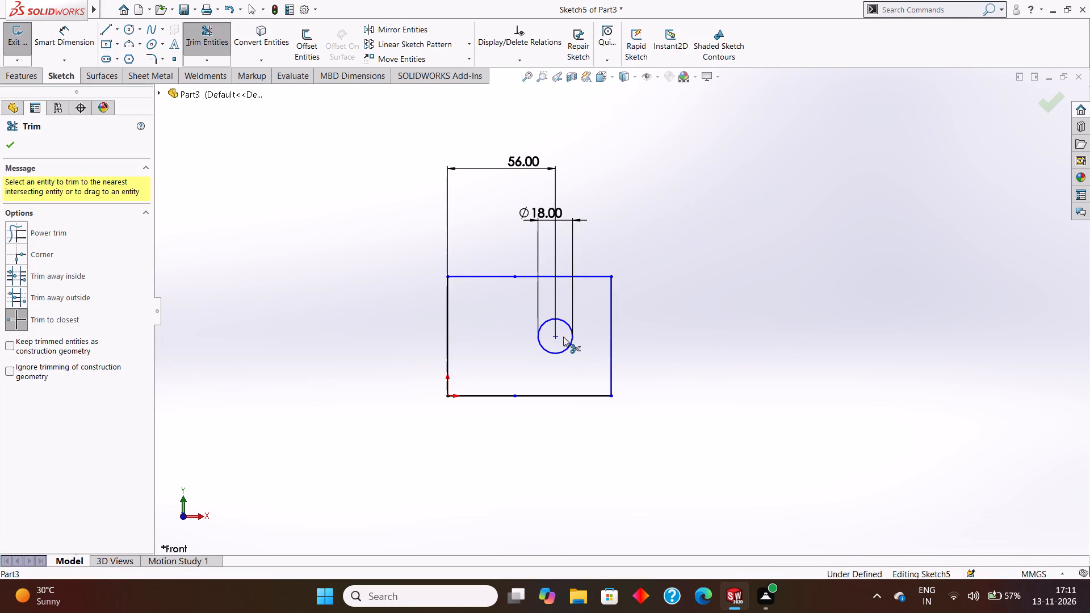
{"action": "key", "text": "Escape"}
{"action": "key", "text": "Escape"}
Draw a horizontal line from the circle's top point outward past the vertical closing edge.
{"action": "scroll", "coordinate": [535, 299], "scroll_direction": "up", "scroll_amount": 1}
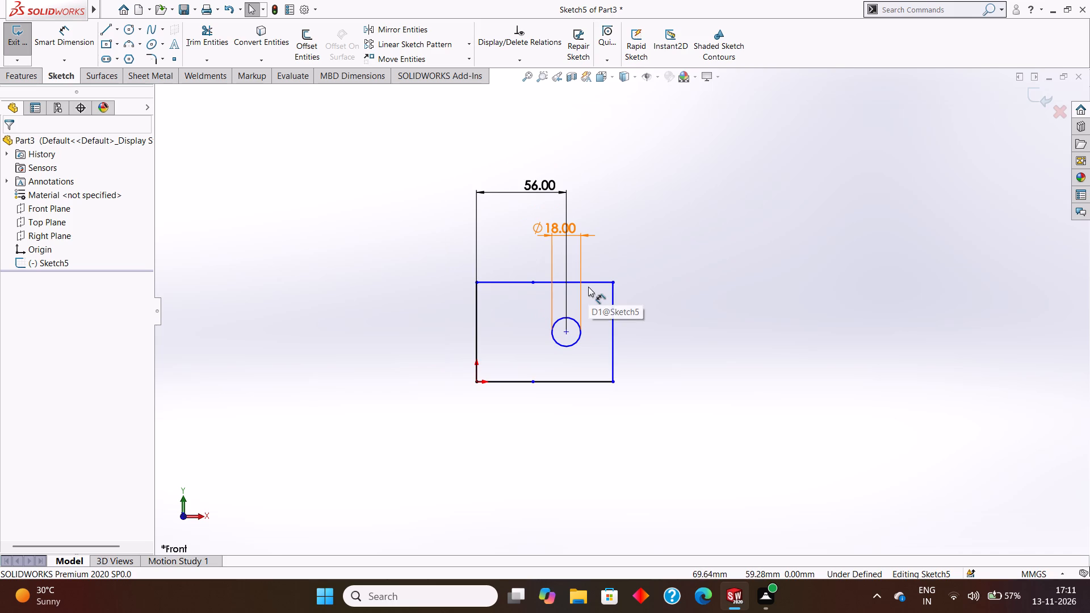
{"action": "scroll", "coordinate": [588, 287], "scroll_direction": "up", "scroll_amount": 1}
{"action": "scroll", "coordinate": [603, 305], "scroll_direction": "down", "scroll_amount": 3}
{"action": "scroll", "coordinate": [555, 294], "scroll_direction": "down", "scroll_amount": 2}
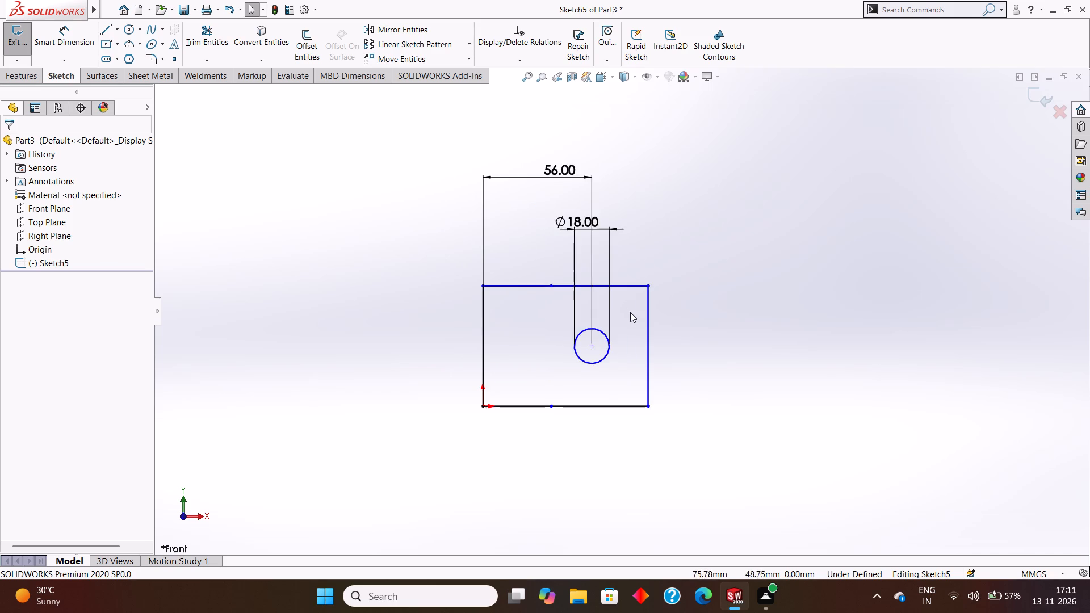
{"action": "scroll", "coordinate": [630, 313], "scroll_direction": "up", "scroll_amount": 2}
{"action": "scroll", "coordinate": [641, 322], "scroll_direction": "down", "scroll_amount": 3}
{"action": "scroll", "coordinate": [584, 317], "scroll_direction": "down", "scroll_amount": 2}
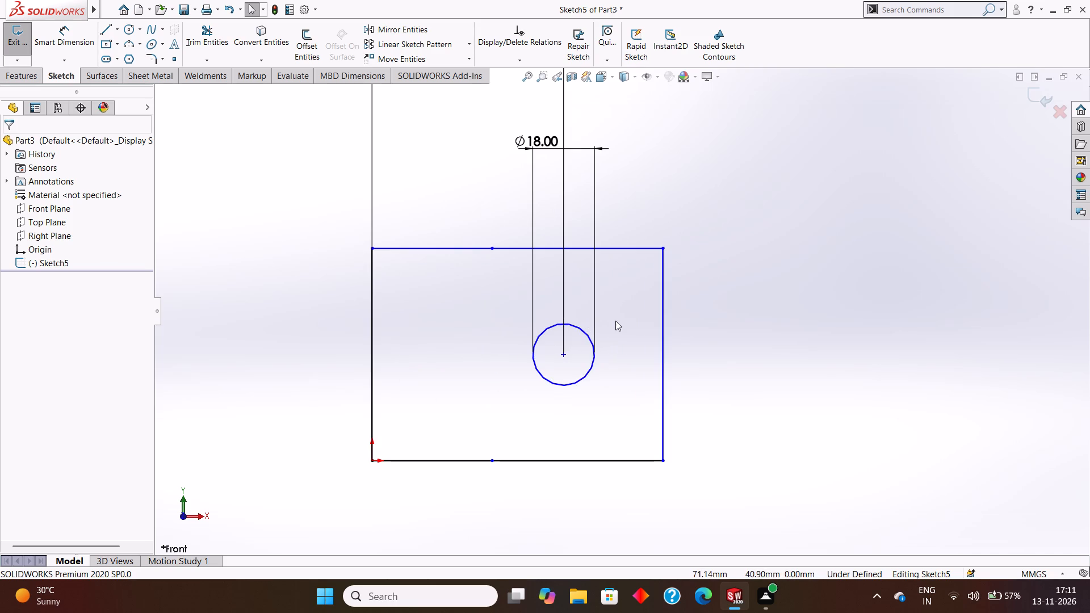
{"action": "scroll", "coordinate": [615, 321], "scroll_direction": "up", "scroll_amount": 2}
{"action": "key", "text": "Escape"}
{"action": "left_click", "coordinate": [108, 28]}
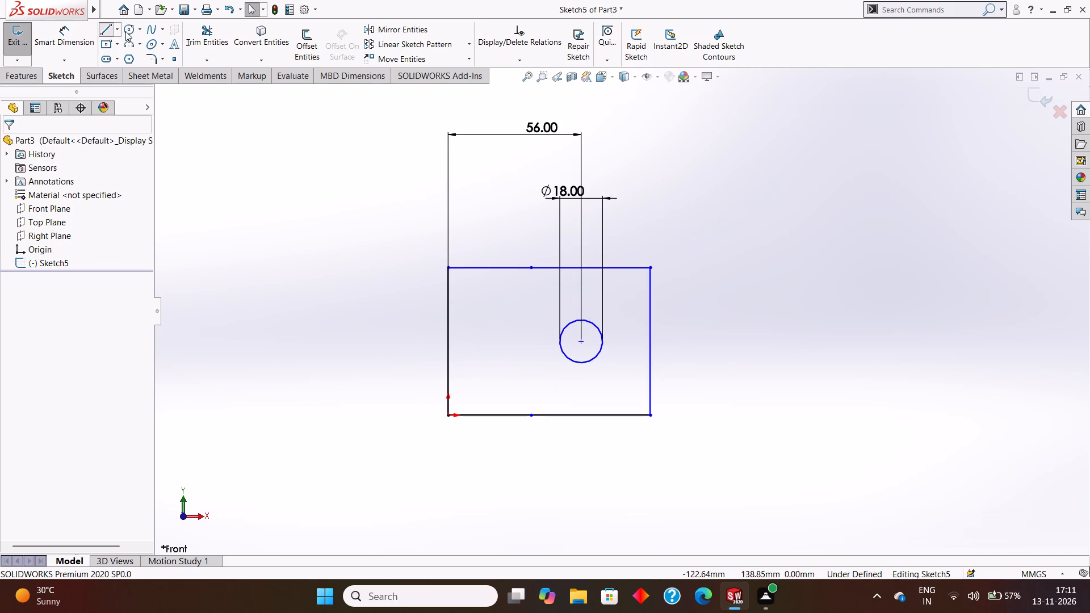
{"action": "left_click", "coordinate": [580, 320]}
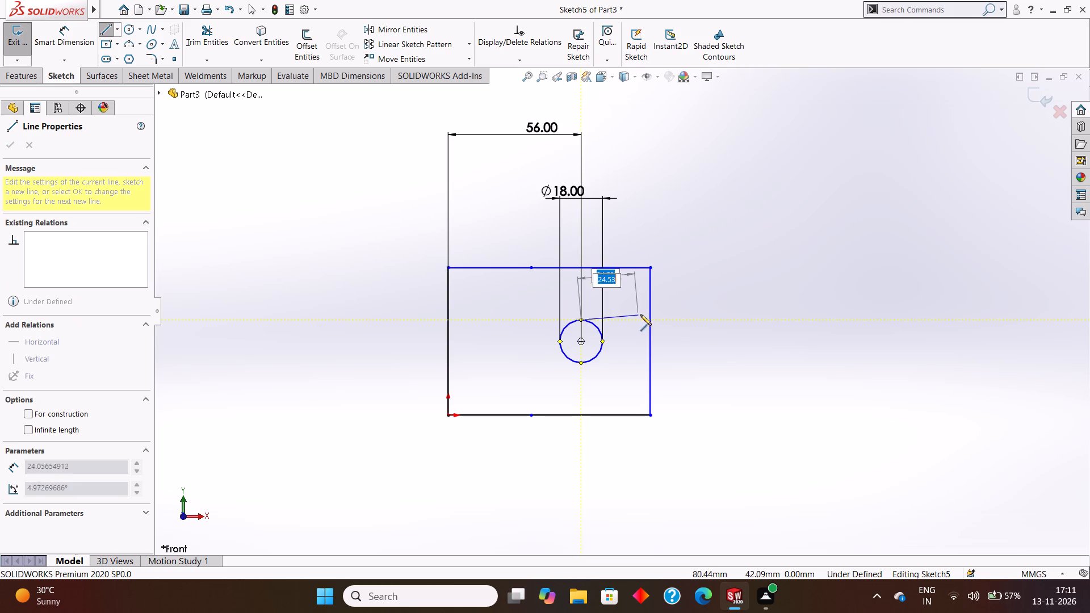
{"action": "left_click", "coordinate": [664, 319]}
{"action": "key", "text": "Escape"}
{"action": "key", "text": "Escape"}
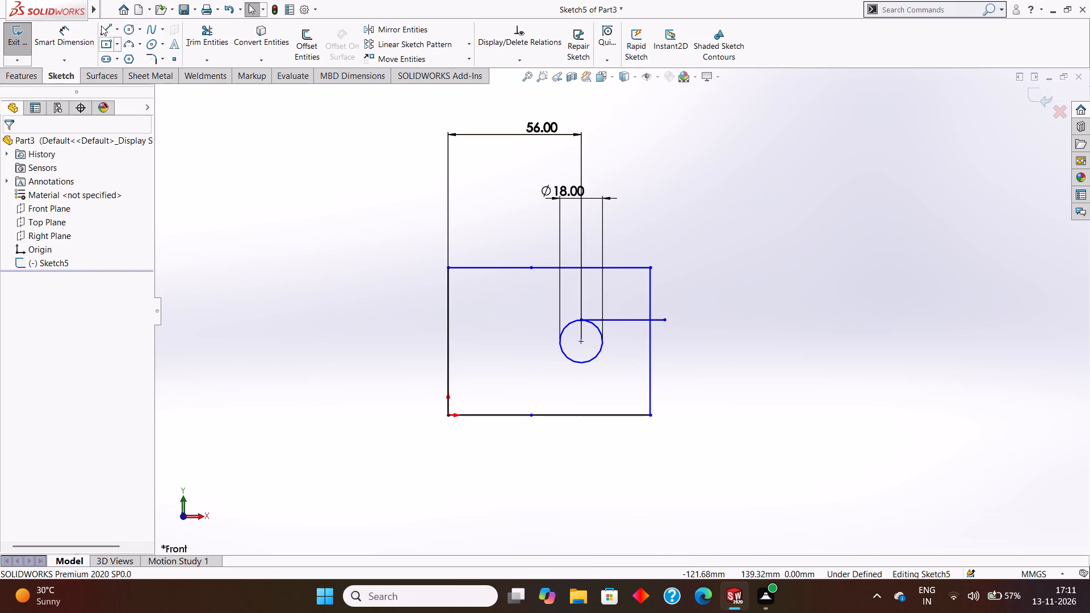
Draw a horizontal line from the circle's bottom point outward past the vertical closing edge.
{"action": "left_click", "coordinate": [101, 26]}
{"action": "left_click", "coordinate": [580, 363]}
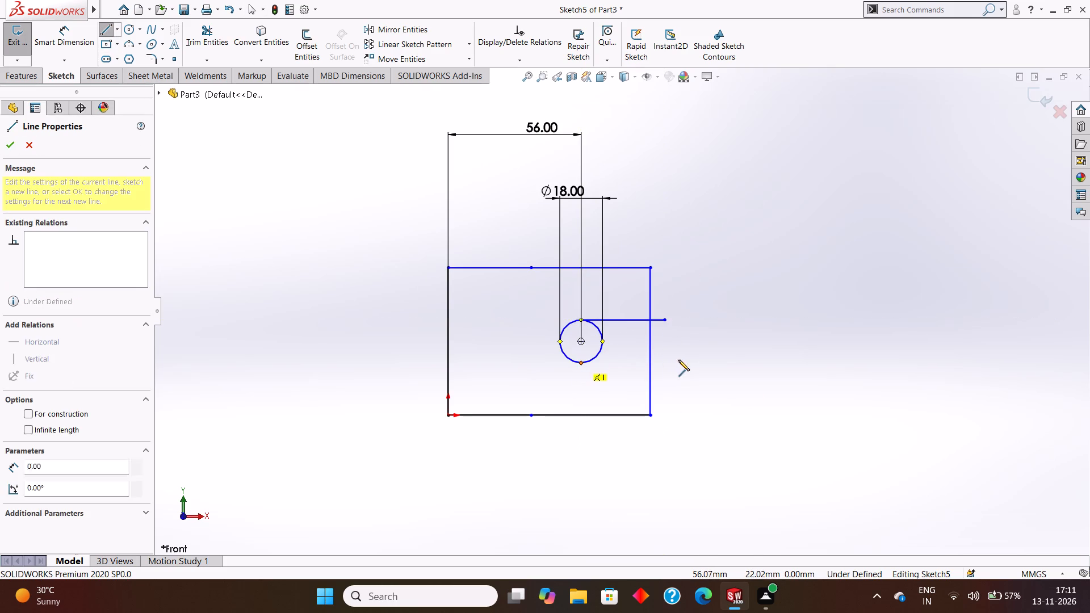
{"action": "left_click", "coordinate": [676, 361]}
{"action": "key", "text": "Escape"}
{"action": "key", "text": "Escape"}
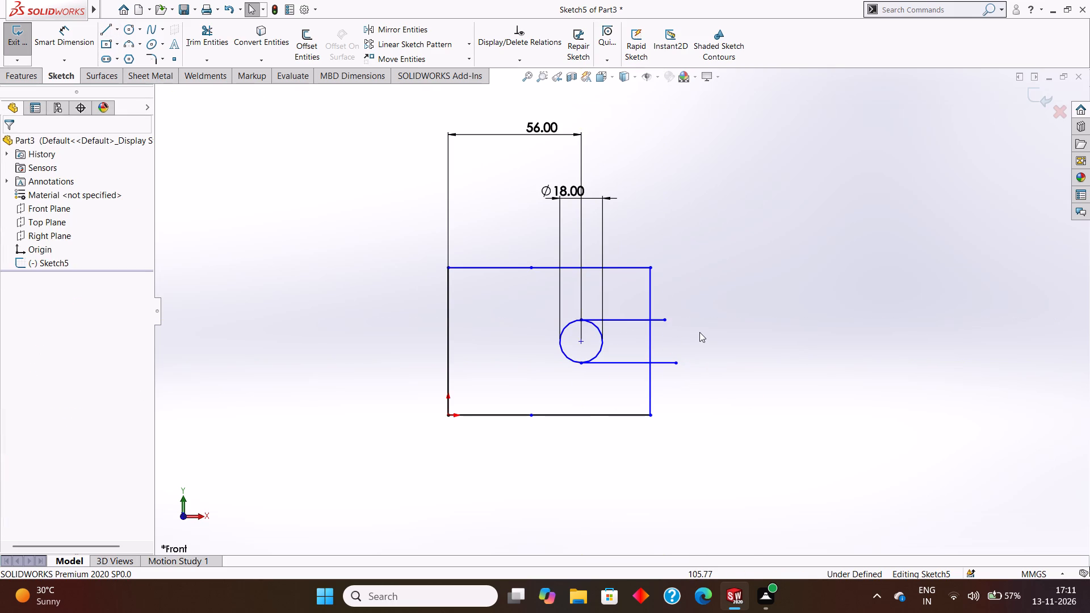
Trim the overhanging ends of both horizontal slot lines back to the vertical closing edge.
{"action": "left_click", "coordinate": [213, 31]}
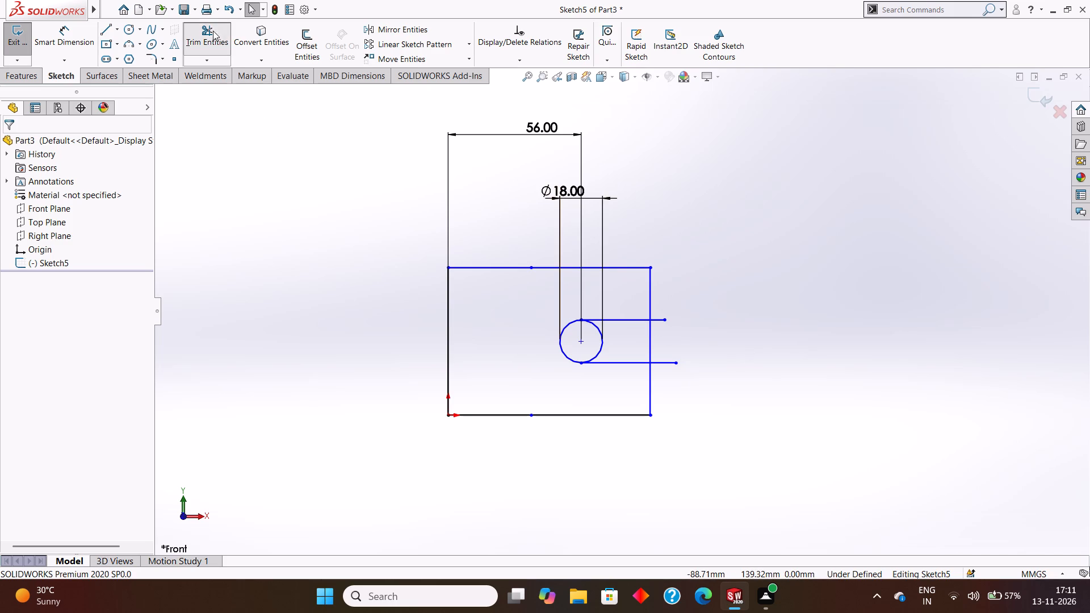
{"action": "left_click", "coordinate": [656, 318]}
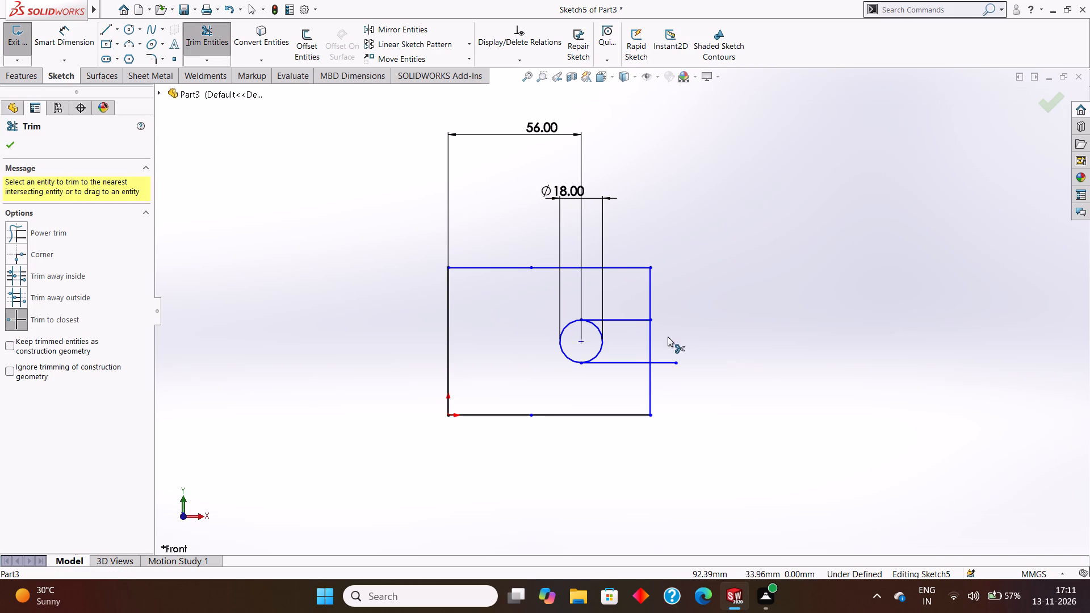
{"action": "left_click", "coordinate": [668, 362]}
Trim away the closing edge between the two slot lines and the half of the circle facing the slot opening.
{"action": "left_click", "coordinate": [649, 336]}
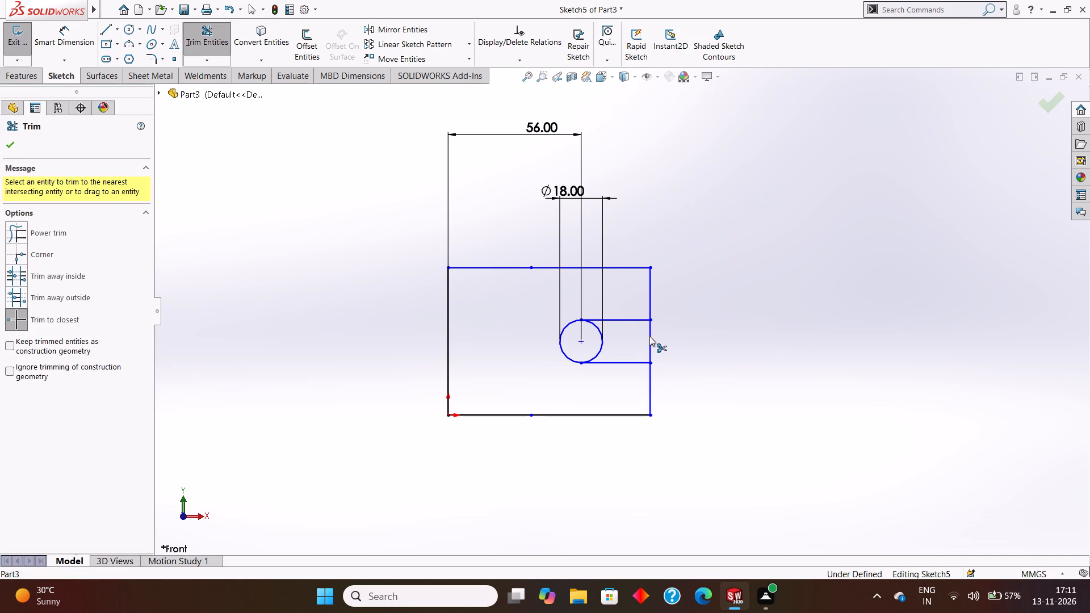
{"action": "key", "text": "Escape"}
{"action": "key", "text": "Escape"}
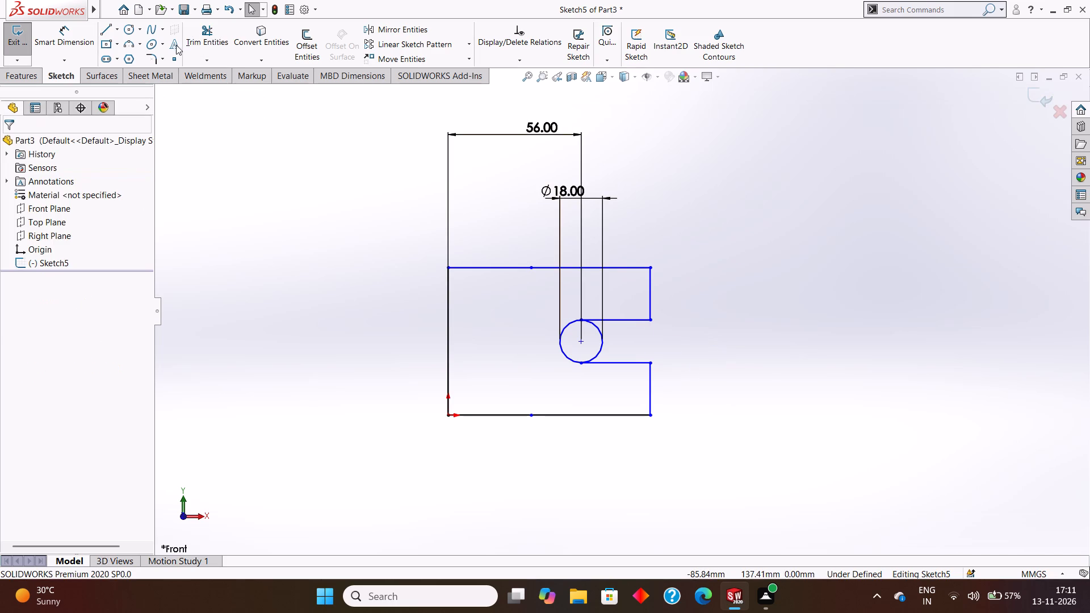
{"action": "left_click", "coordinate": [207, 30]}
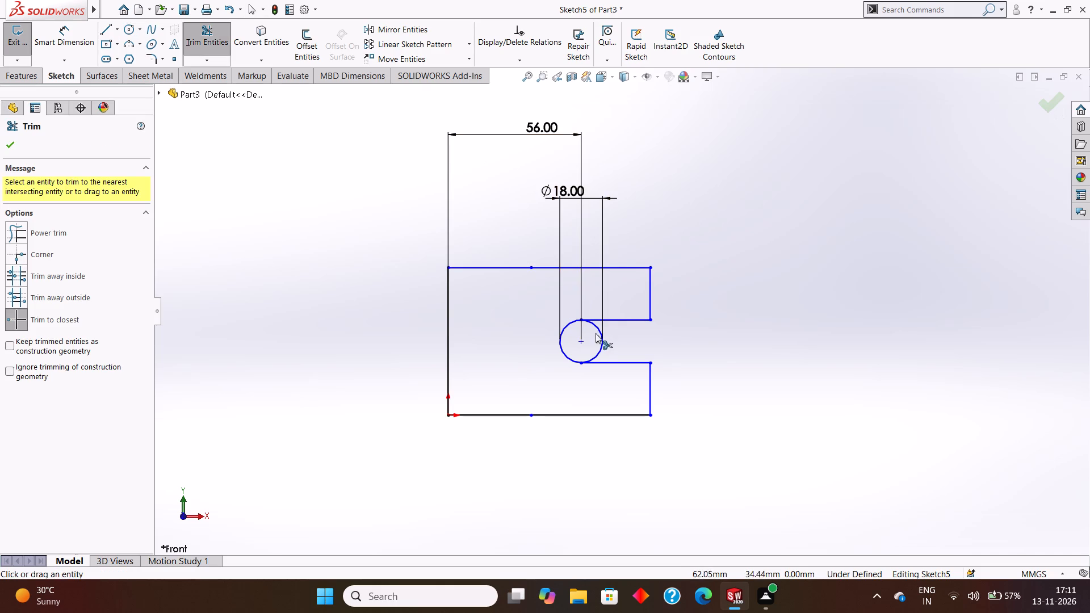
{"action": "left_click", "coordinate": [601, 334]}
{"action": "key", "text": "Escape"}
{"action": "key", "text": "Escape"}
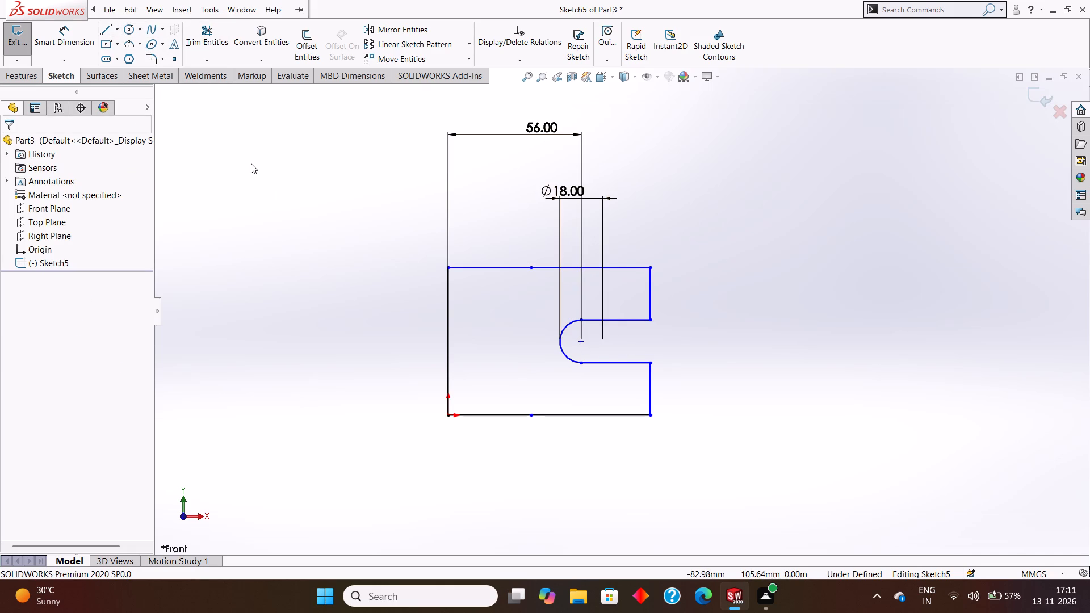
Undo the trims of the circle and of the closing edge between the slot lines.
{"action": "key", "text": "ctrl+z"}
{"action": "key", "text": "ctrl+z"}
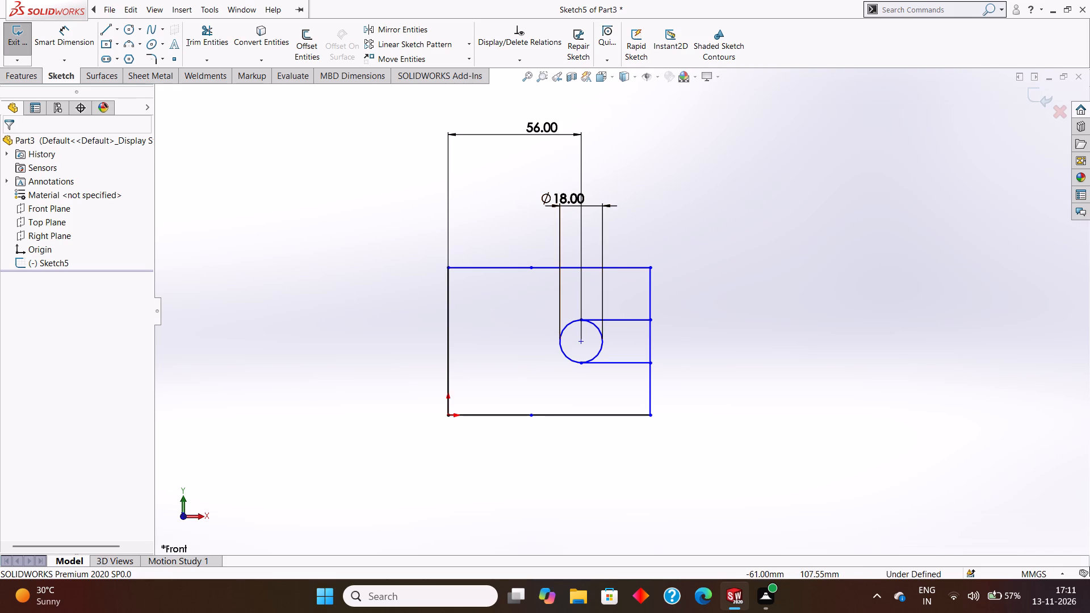
Draw a 20 mm vertical line upward along the closing edge, starting at its midpoint.
{"action": "left_click", "coordinate": [108, 27]}
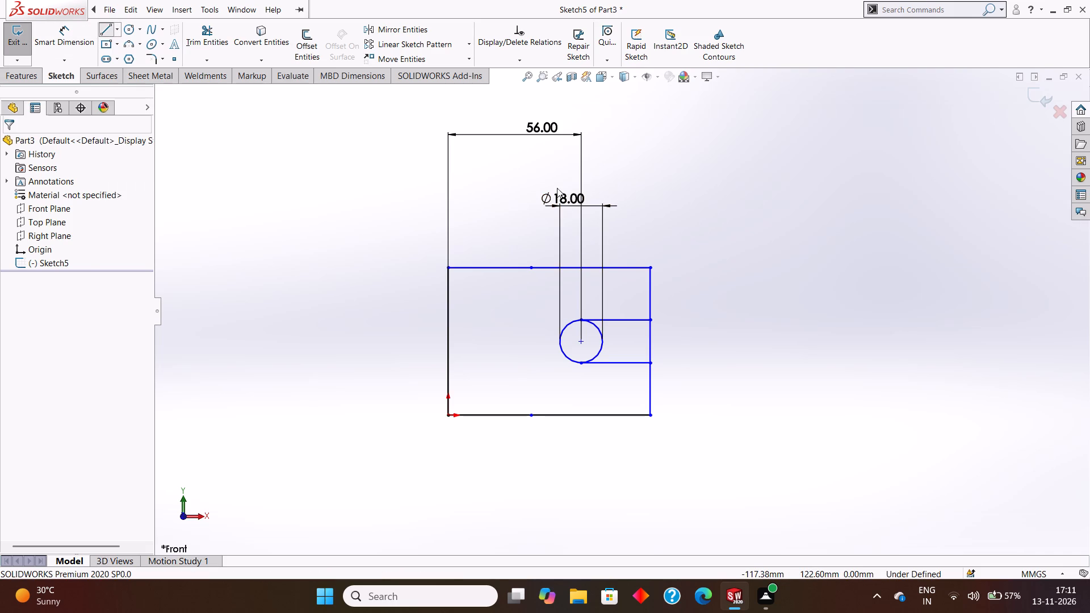
{"action": "left_click", "coordinate": [650, 341]}
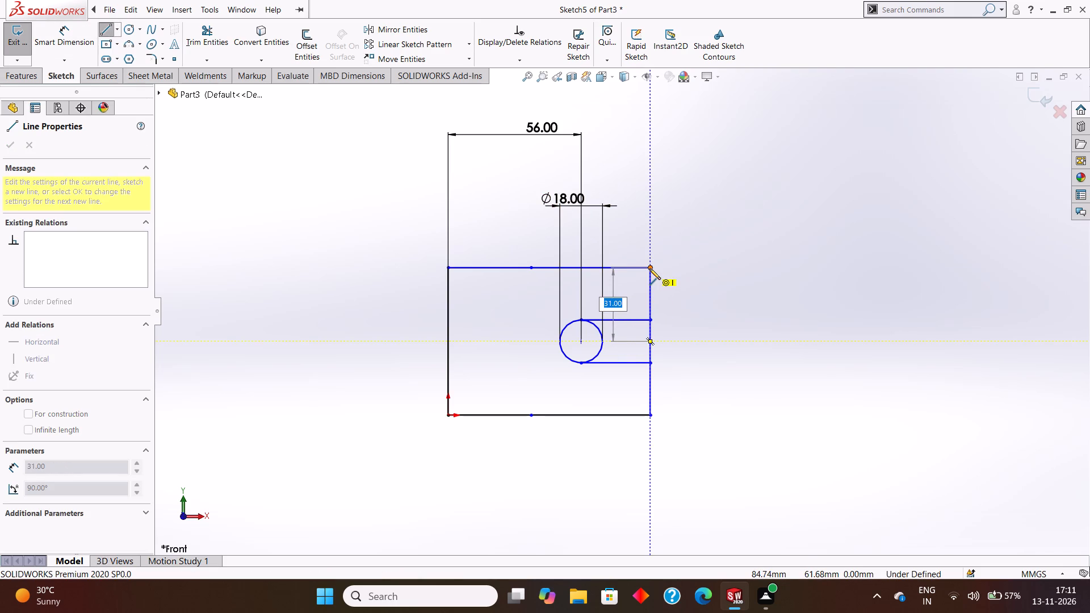
{"action": "type", "text": "20"}
{"action": "key", "text": "Return"}
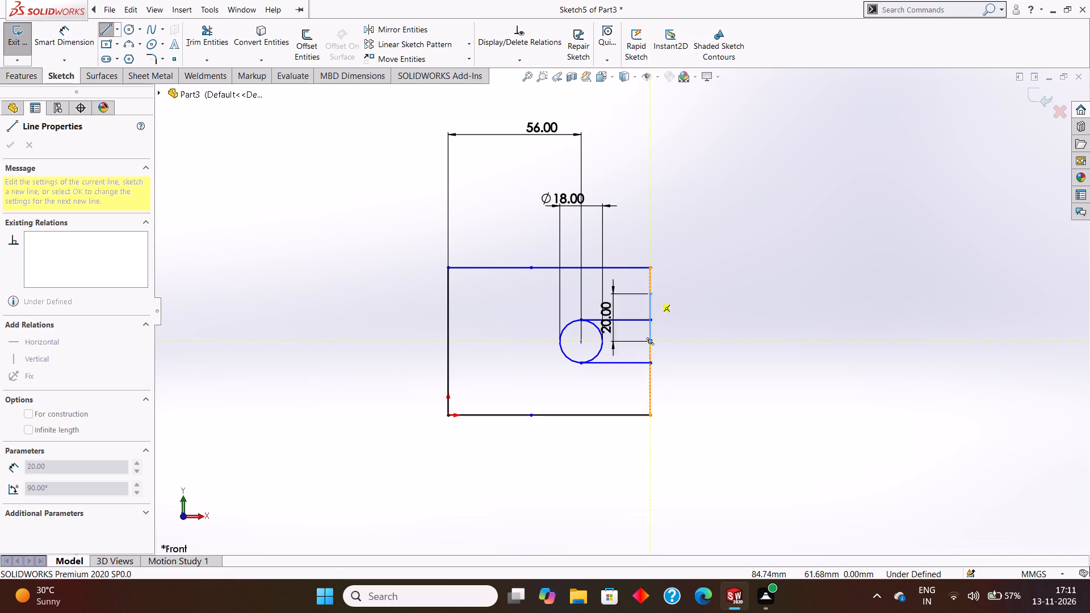
{"action": "key", "text": "Escape"}
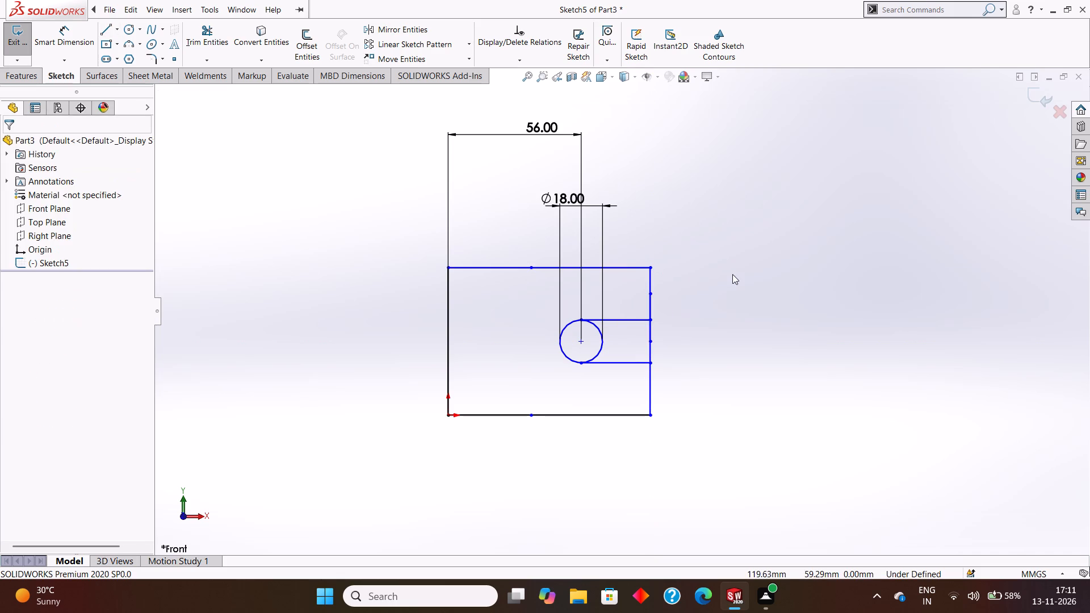
Draw a 20 mm vertical line downward along the closing edge, starting at its midpoint.
{"action": "key", "text": "Return"}
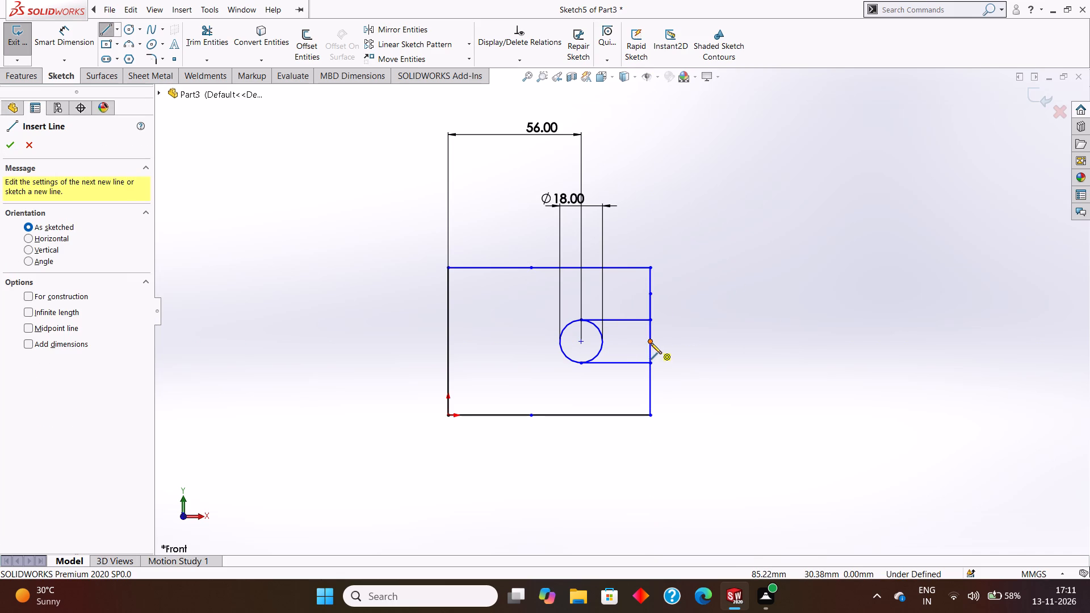
{"action": "left_click", "coordinate": [651, 343]}
{"action": "key", "text": "BackSpace"}
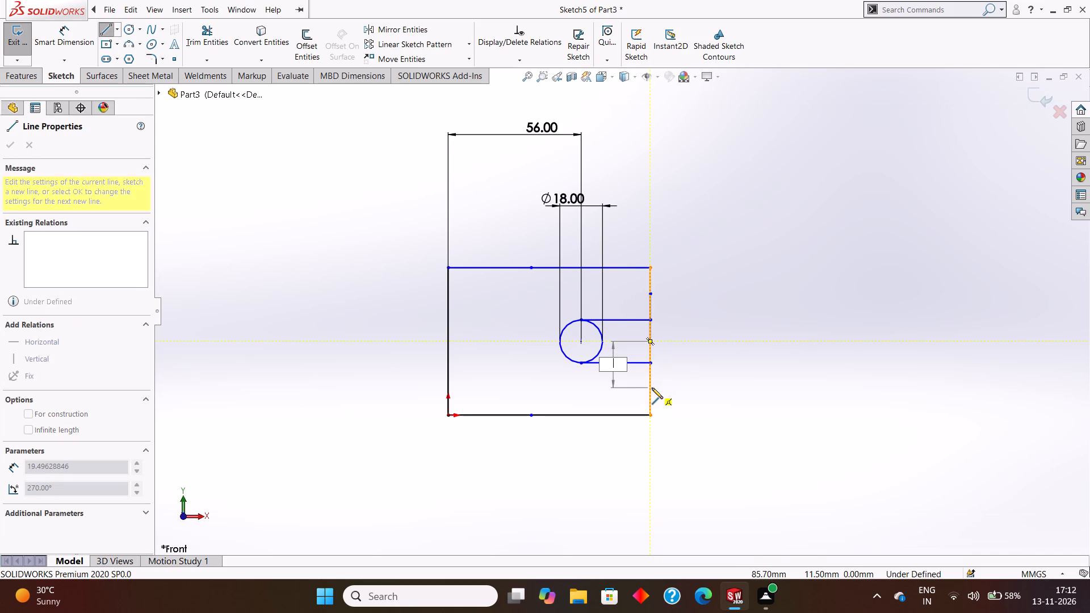
{"action": "type", "text": "20"}
{"action": "key", "text": "Return"}
{"action": "key", "text": "Escape"}
{"action": "key", "text": "Escape"}
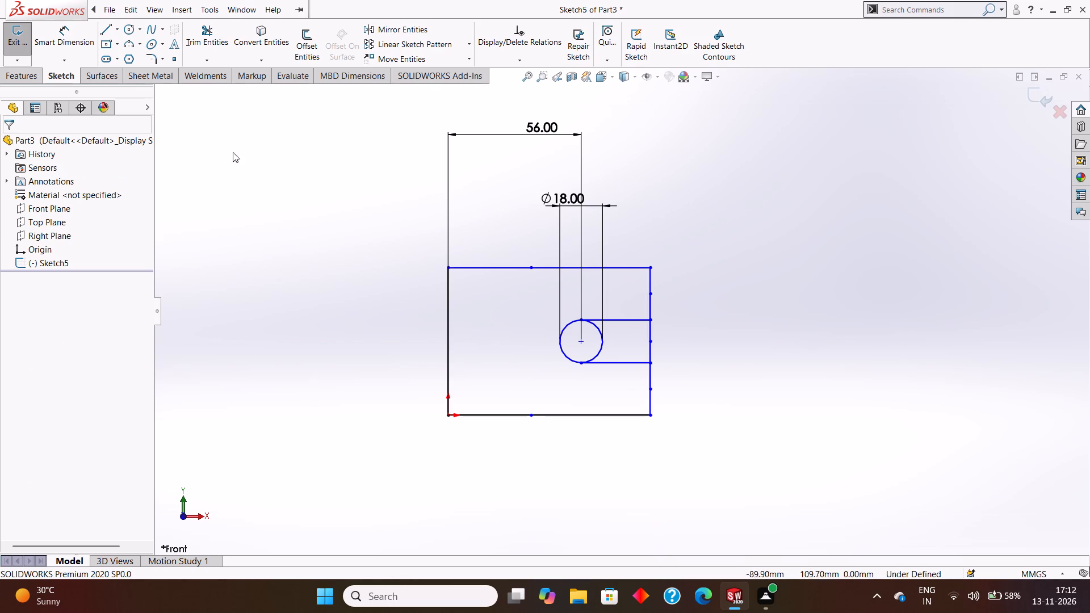
Trim away the closing edge's end portions beyond the two 20 mm lines, accepting deletion of the affected relation.
{"action": "left_click", "coordinate": [204, 35]}
{"action": "scroll", "coordinate": [693, 346], "scroll_direction": "down", "scroll_amount": 2}
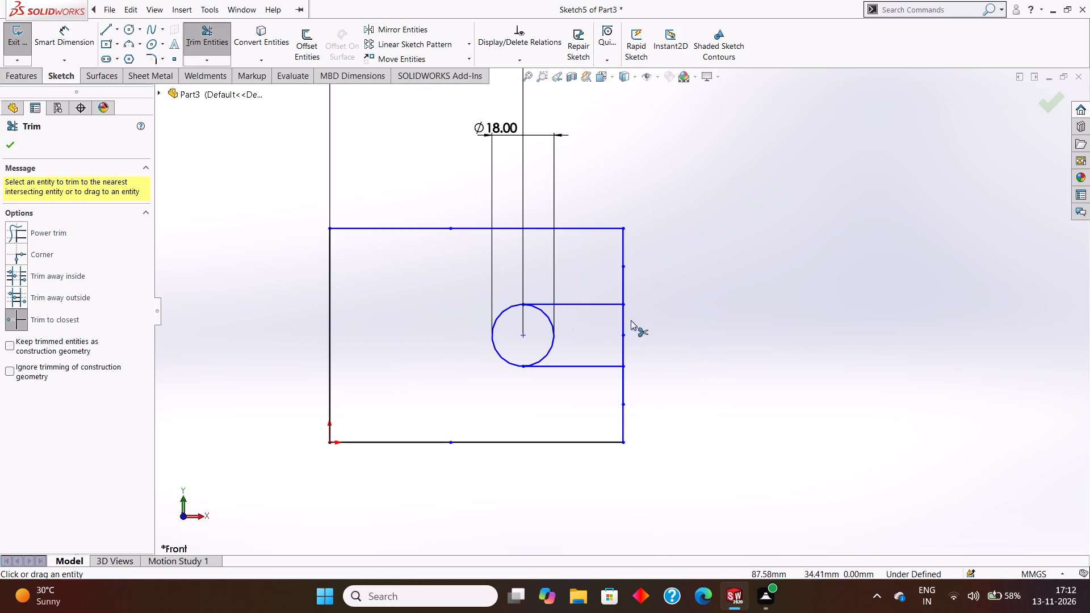
{"action": "left_click", "coordinate": [626, 240]}
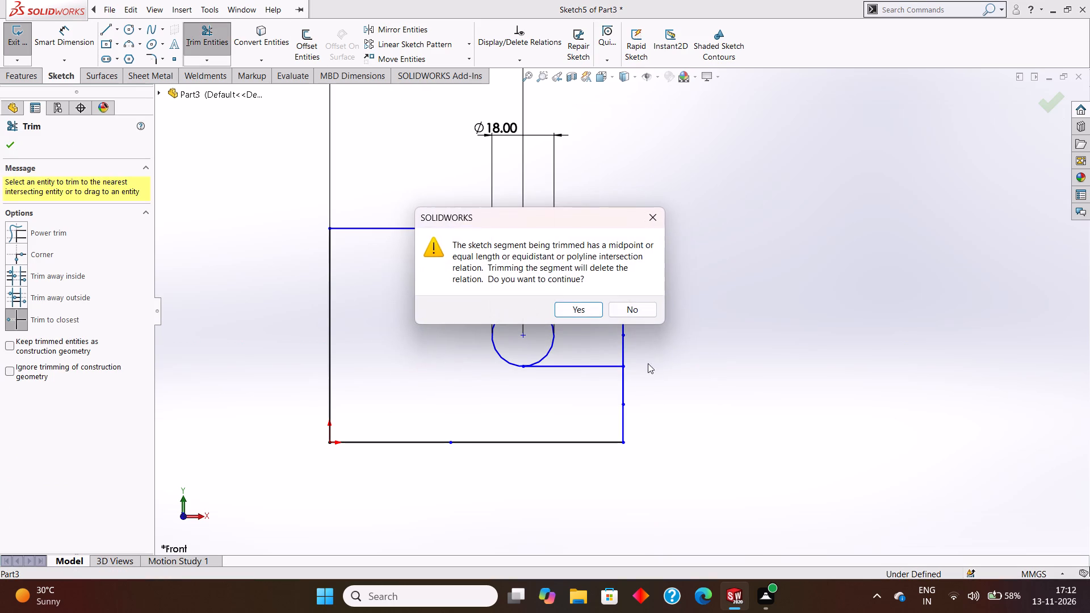
{"action": "left_click", "coordinate": [584, 310]}
{"action": "left_click", "coordinate": [622, 419]}
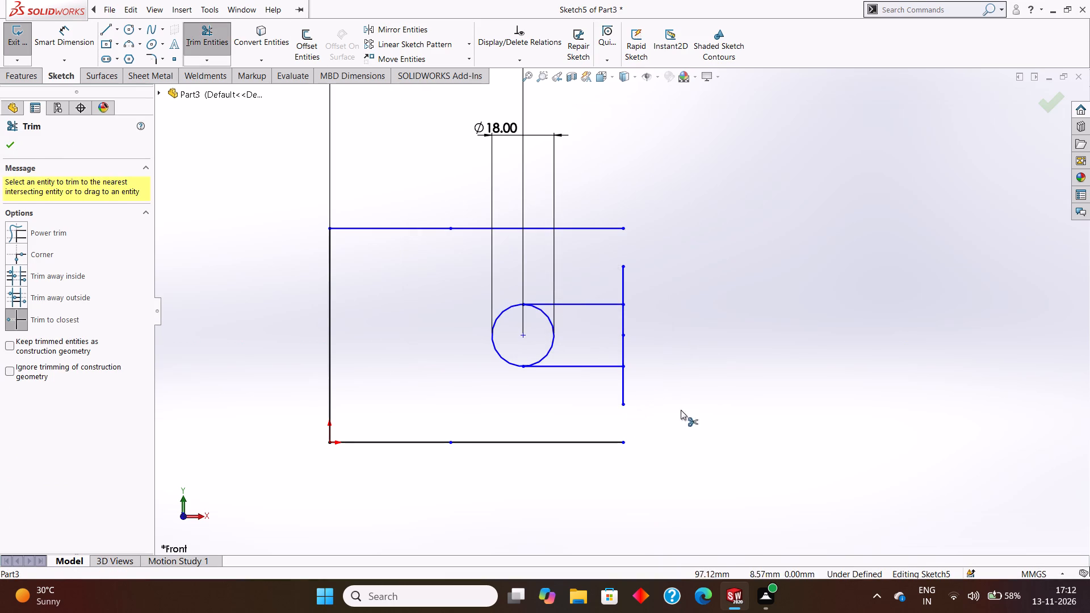
{"action": "key", "text": "Escape"}
Trim away the outer segments of the top and bottom horizontal edges up to their intermediate endpoints.
{"action": "left_click", "coordinate": [199, 43]}
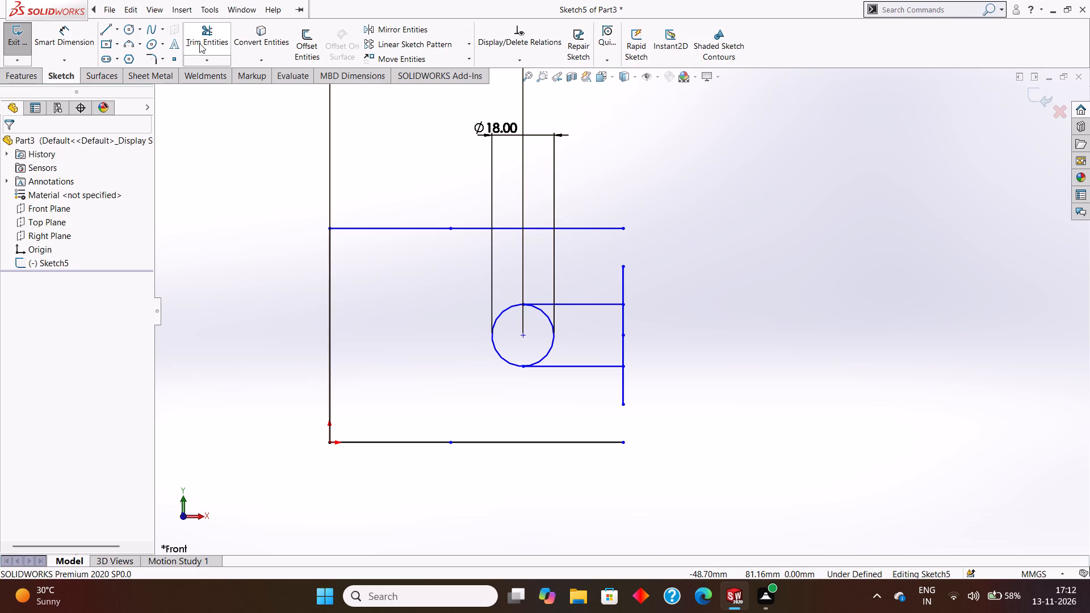
{"action": "left_click", "coordinate": [581, 228]}
{"action": "left_click", "coordinate": [564, 443]}
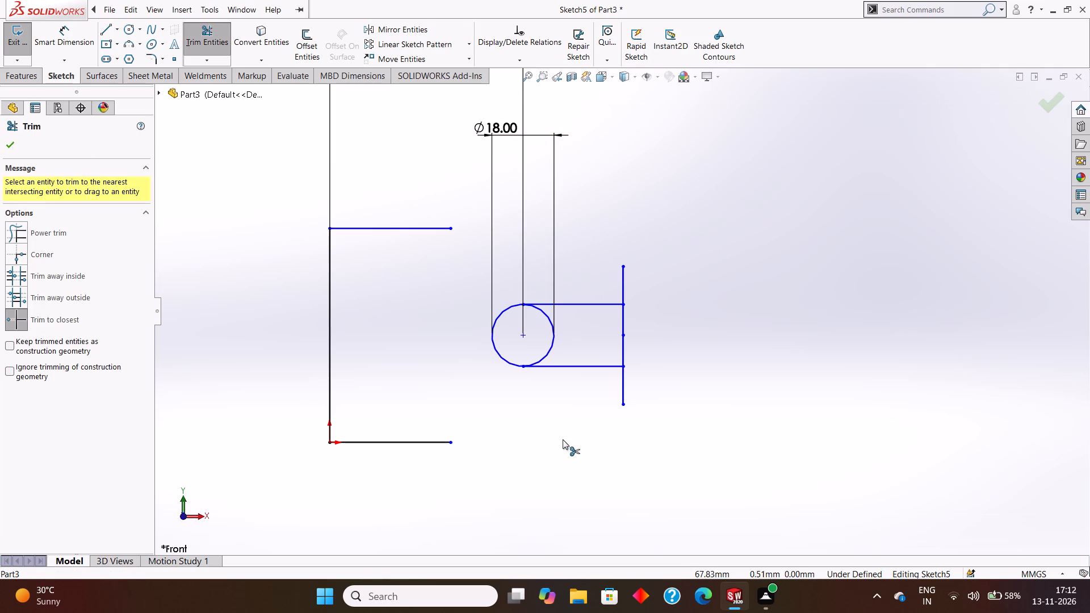
{"action": "key", "text": "Escape"}
Draw a sloped line from the shortened top edge's end to the upper end of the vertical closing line.
{"action": "left_click", "coordinate": [104, 26]}
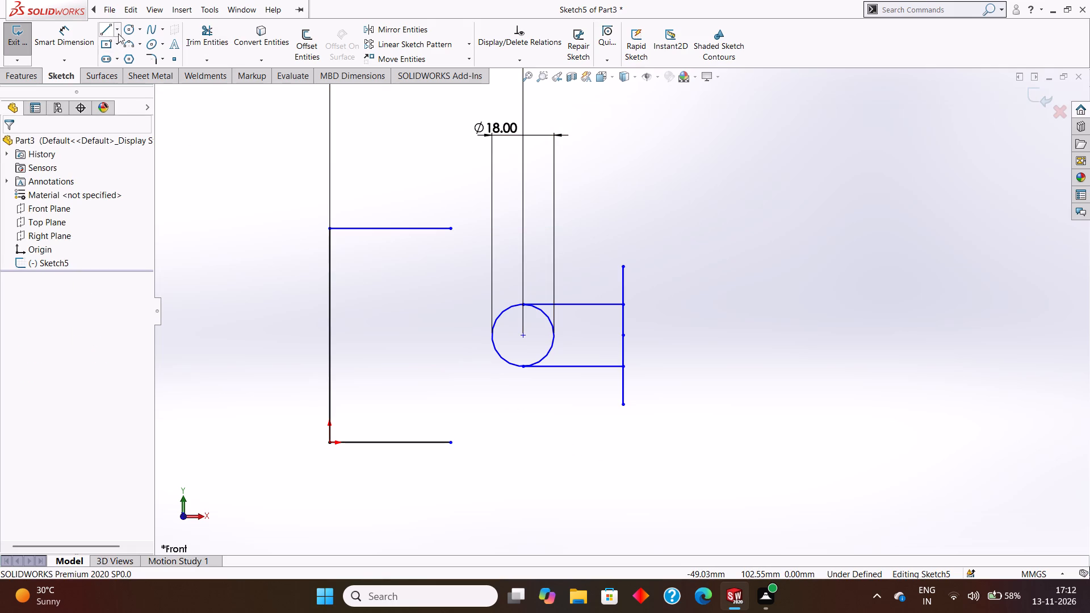
{"action": "left_click", "coordinate": [448, 229]}
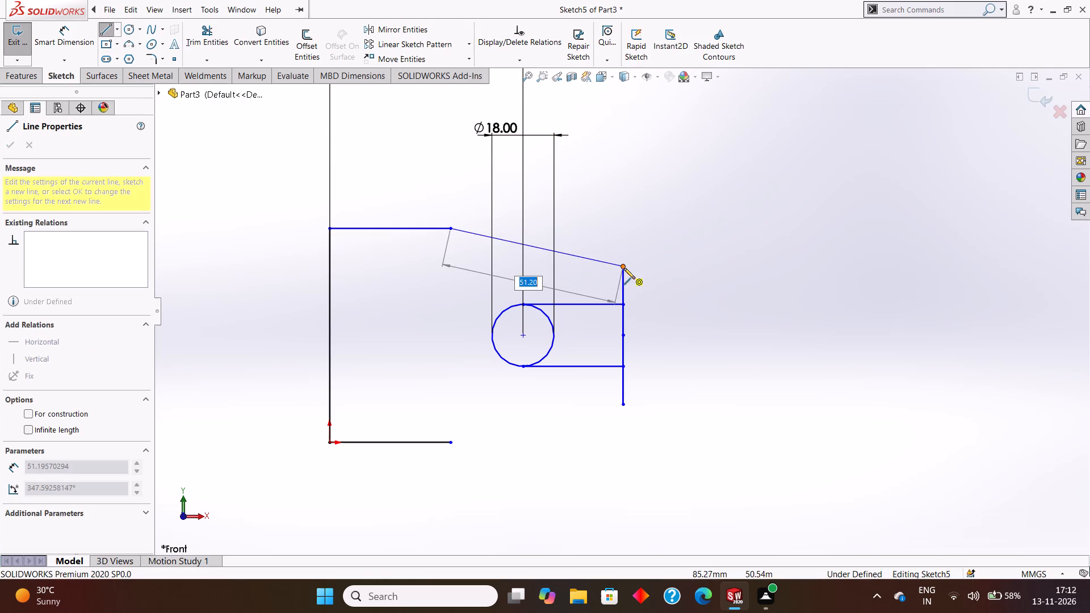
{"action": "left_click", "coordinate": [624, 268]}
{"action": "key", "text": "Escape"}
{"action": "key", "text": "Escape"}
Draw a sloped line from the shortened bottom edge's end to the lower end of the vertical closing line.
{"action": "left_click", "coordinate": [112, 31]}
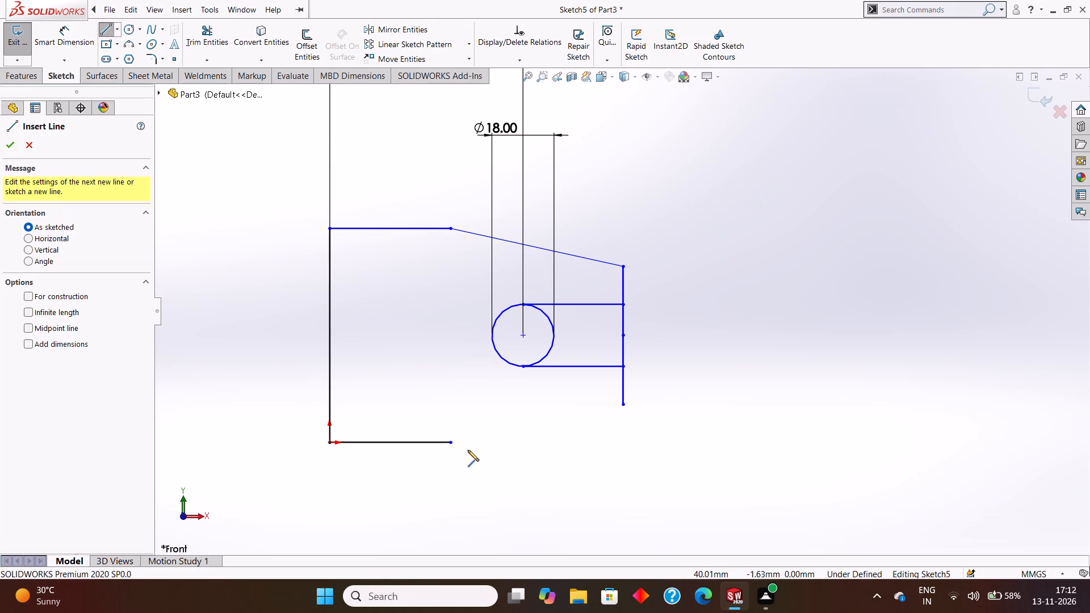
{"action": "left_click_drag", "start_coordinate": [450, 443], "coordinate": [460, 440]}
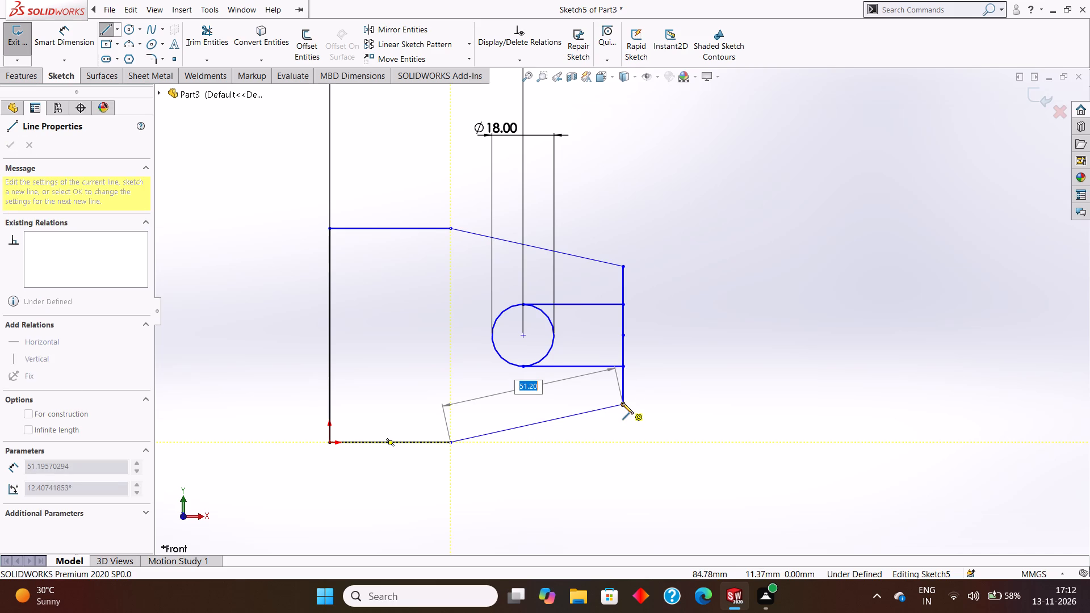
{"action": "left_click", "coordinate": [622, 403]}
{"action": "key", "text": "Escape"}
{"action": "key", "text": "Escape"}
Dimension the top edge's length and the upper sloped line's horizontal span.
{"action": "scroll", "coordinate": [650, 432], "scroll_direction": "up", "scroll_amount": 4}
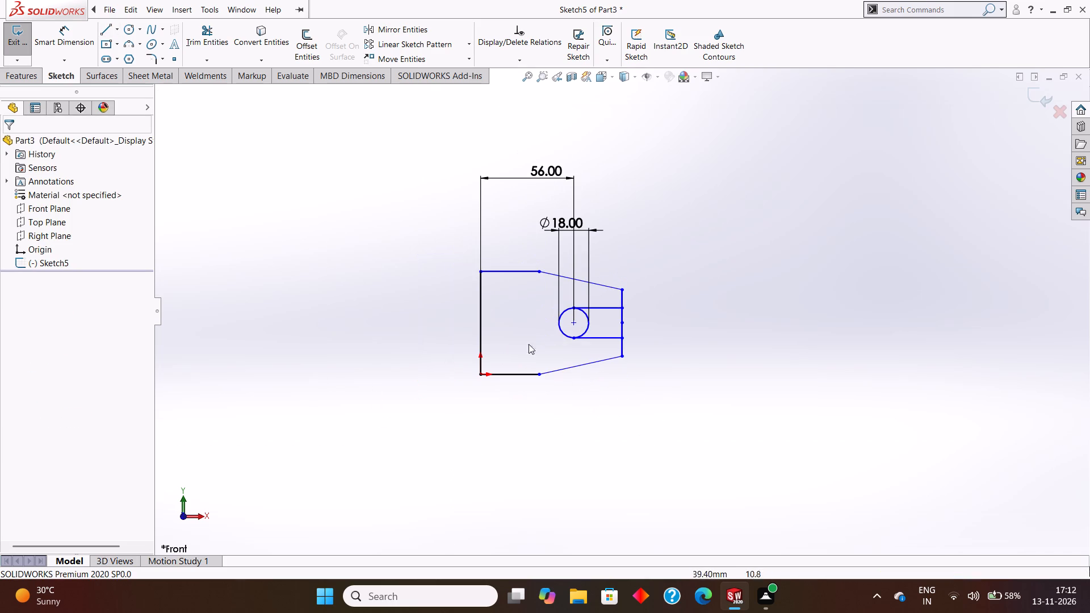
{"action": "left_click", "coordinate": [67, 40]}
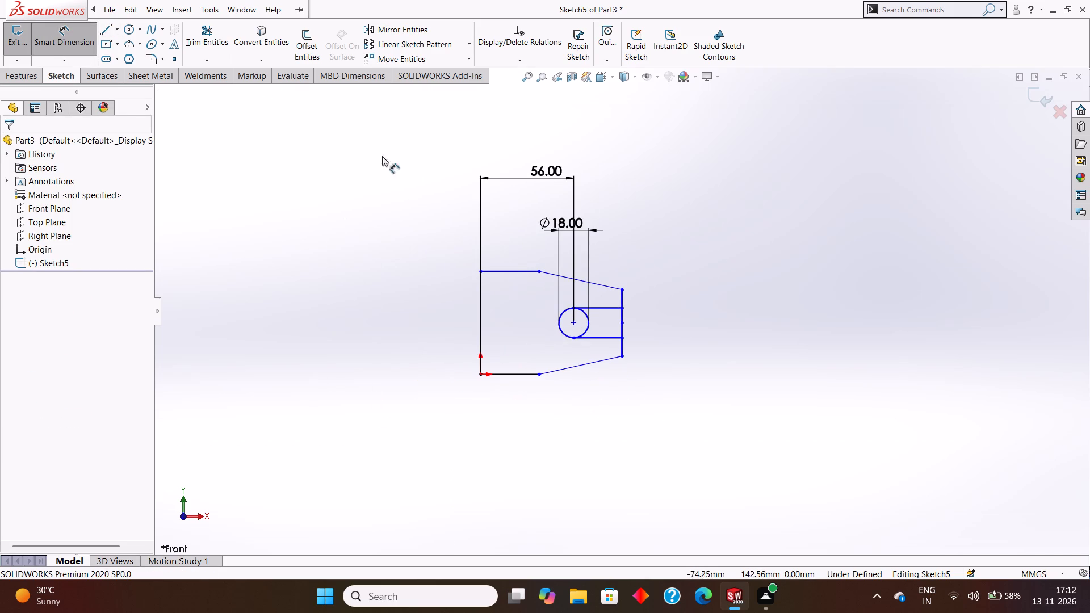
{"action": "left_click", "coordinate": [507, 270]}
{"action": "left_click", "coordinate": [503, 245]}
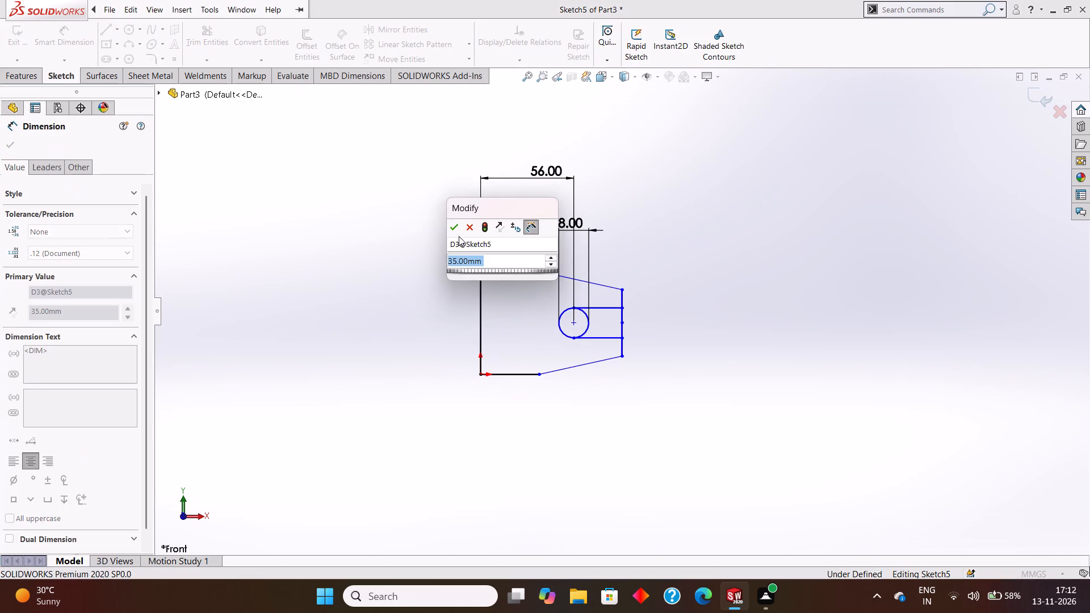
{"action": "left_click", "coordinate": [455, 226]}
{"action": "left_click", "coordinate": [609, 284]}
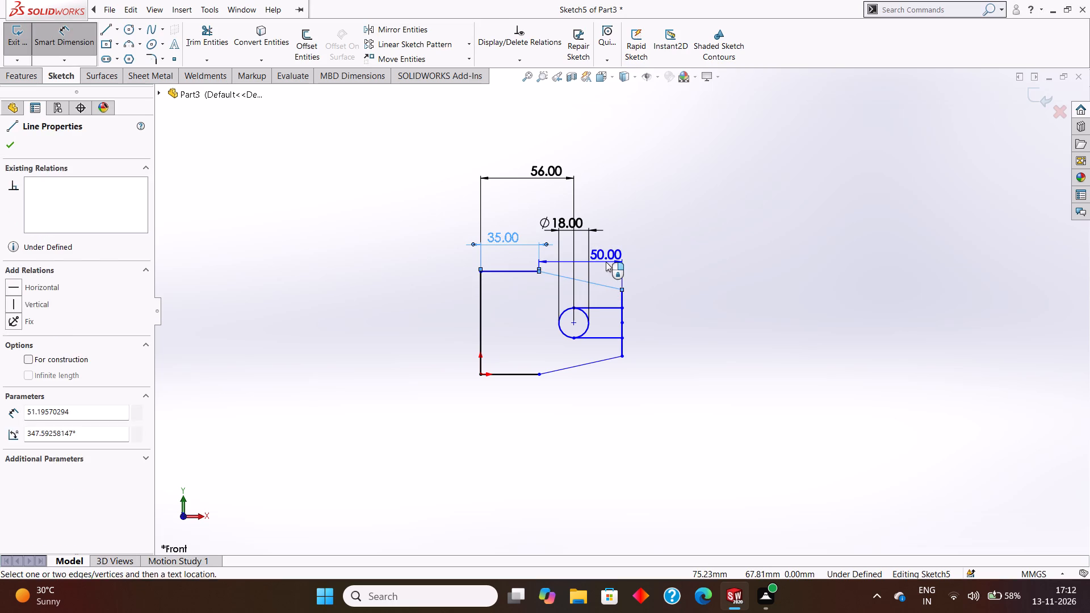
{"action": "left_click", "coordinate": [606, 262]}
{"action": "left_click", "coordinate": [556, 238]}
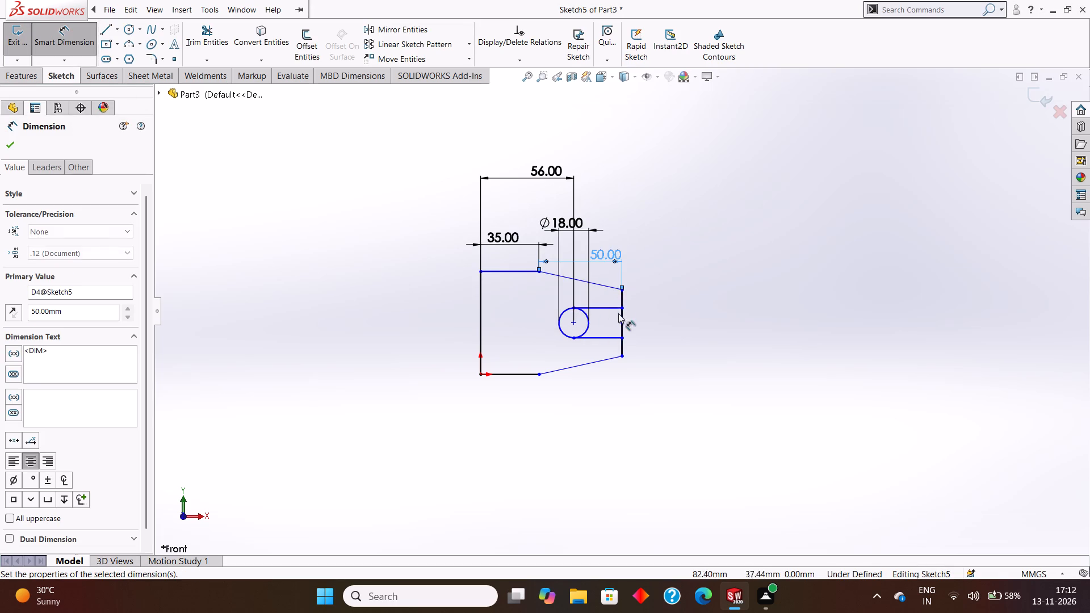
{"action": "key", "text": "Escape"}
{"action": "key", "text": "Escape"}
Trim away the closing line between the slot lines and the circle's inner half to form the open round-ended slot.
{"action": "left_click", "coordinate": [200, 39]}
{"action": "scroll", "coordinate": [597, 322], "scroll_direction": "down", "scroll_amount": 4}
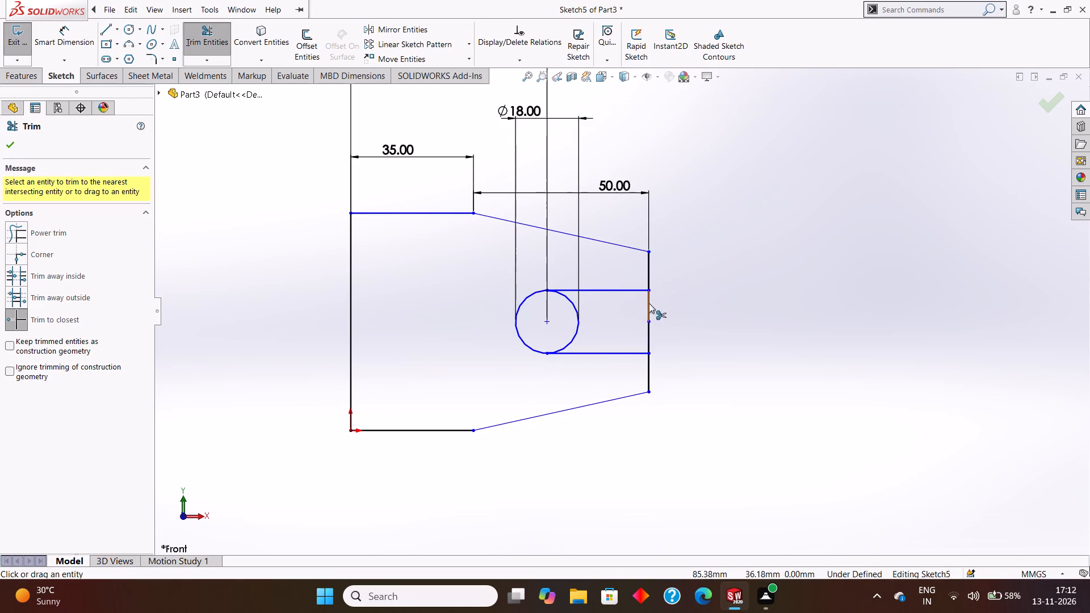
{"action": "left_click", "coordinate": [648, 302]}
{"action": "left_click", "coordinate": [649, 329]}
{"action": "left_click", "coordinate": [648, 307]}
{"action": "left_click", "coordinate": [648, 331]}
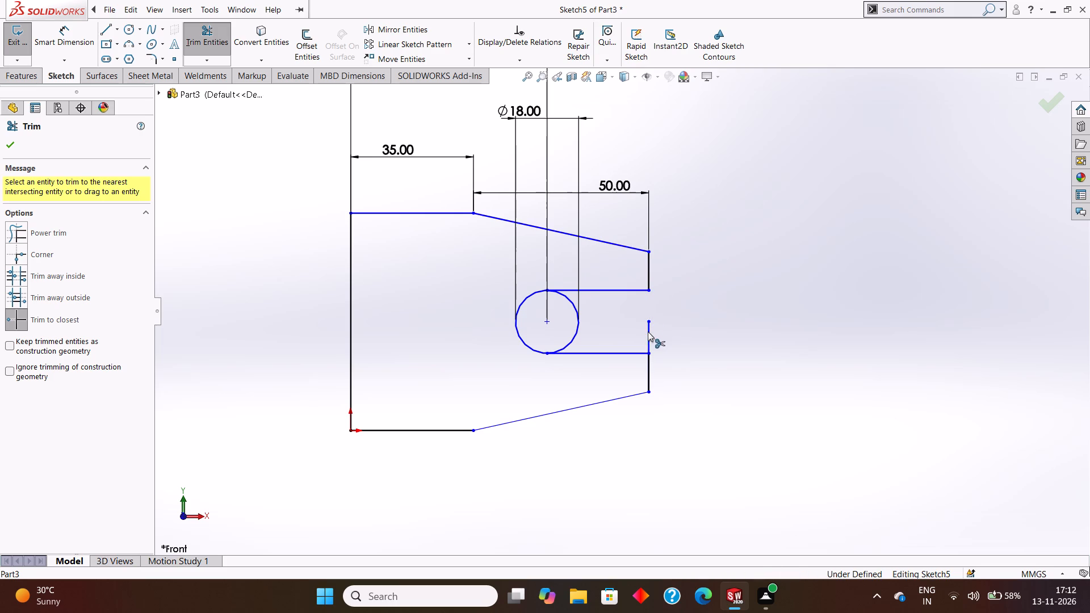
{"action": "left_click", "coordinate": [578, 324]}
{"action": "key", "text": "Escape"}
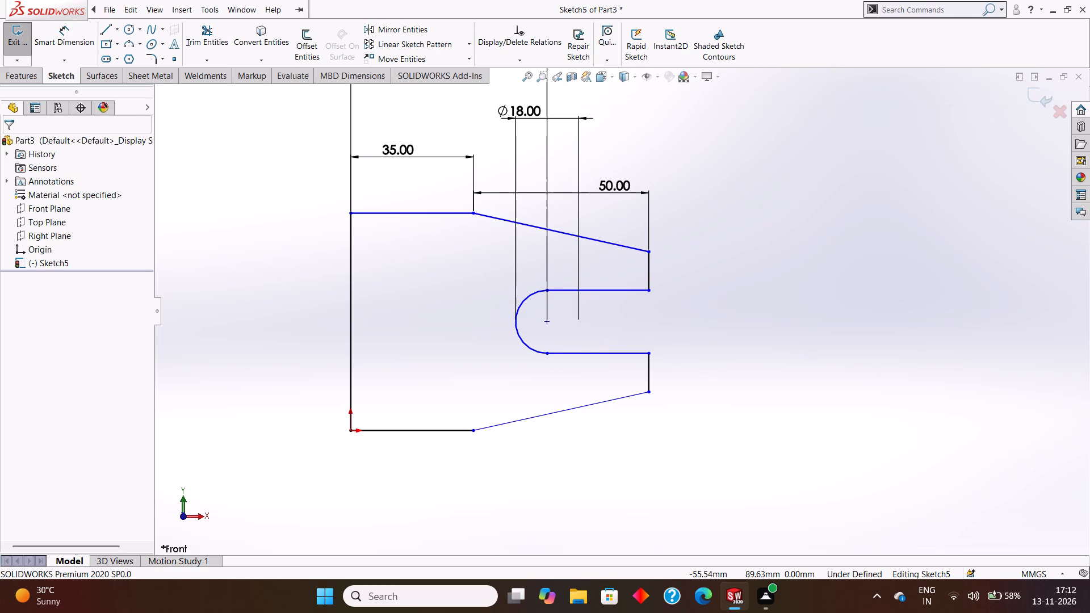
Dimension the profile's full height from the origin to the top corner of the long vertical edge.
{"action": "left_click", "coordinate": [55, 31]}
{"action": "scroll", "coordinate": [491, 236], "scroll_direction": "up", "scroll_amount": 3}
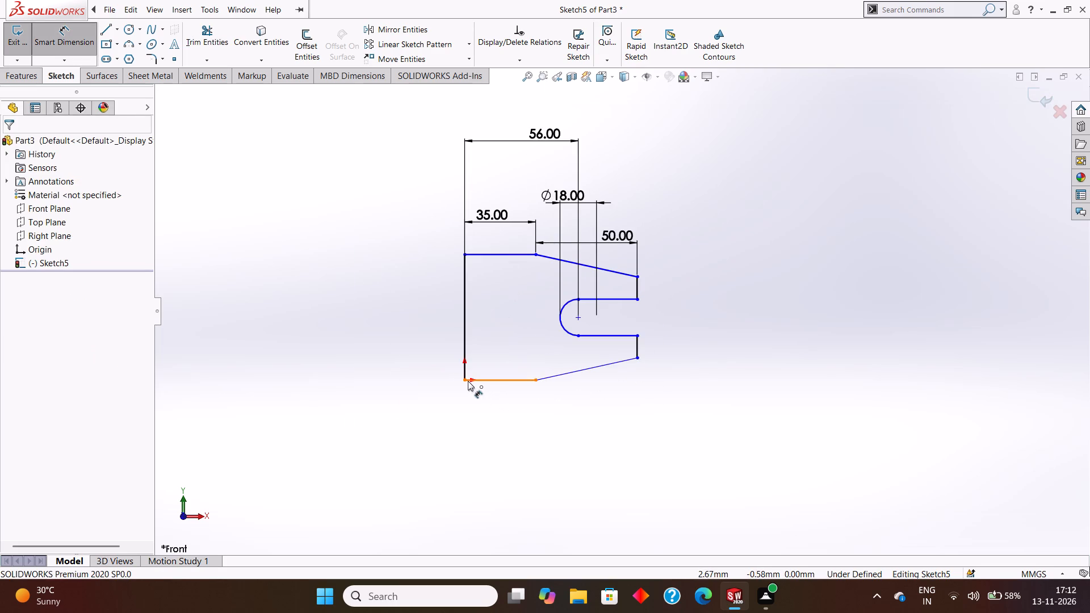
{"action": "left_click", "coordinate": [467, 381]}
{"action": "left_click", "coordinate": [467, 254]}
{"action": "left_click", "coordinate": [434, 261]}
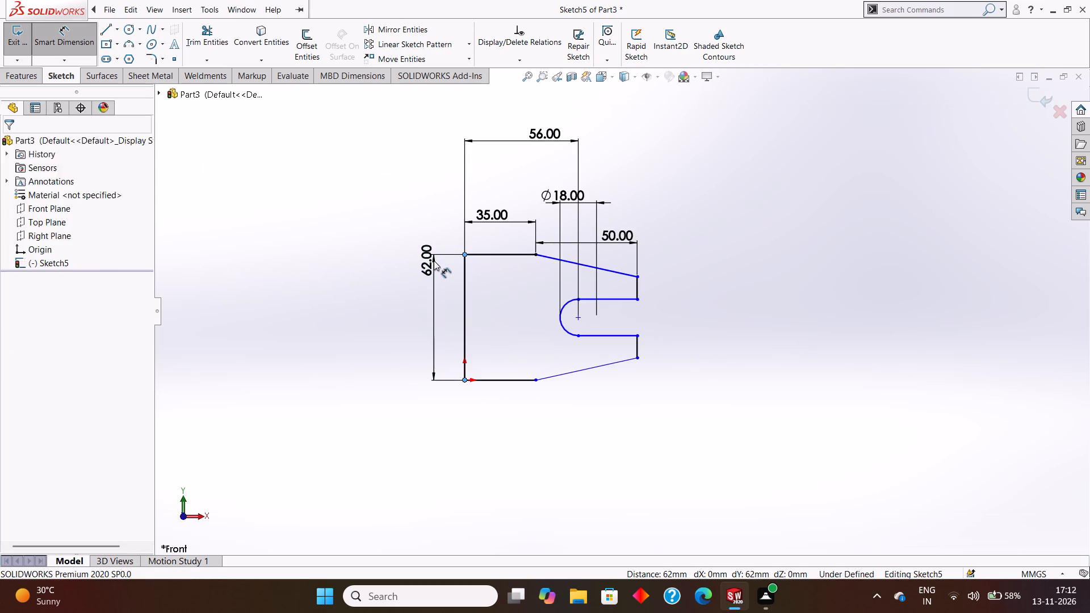
{"action": "left_click", "coordinate": [383, 243]}
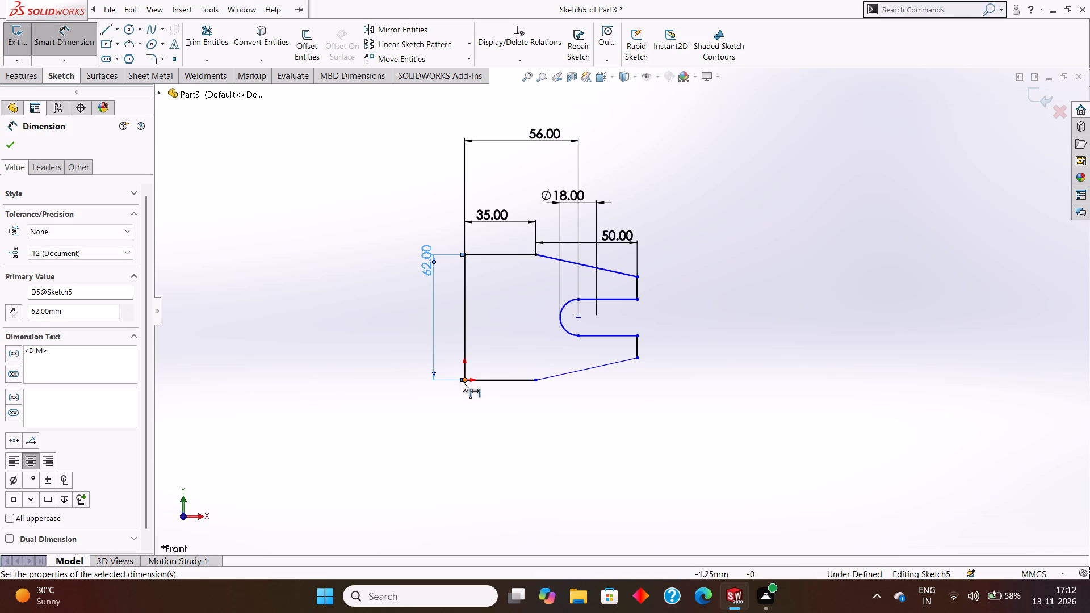
Dimension the vertical distances from the origin to the tapered end's upper corner and to the slot's upper open end.
{"action": "left_click", "coordinate": [465, 381]}
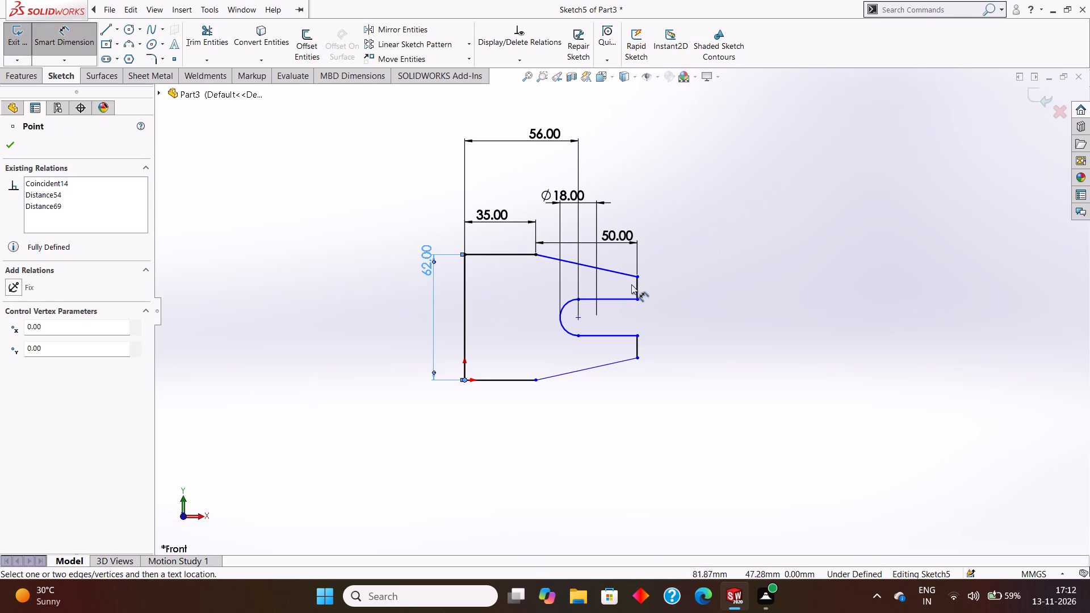
{"action": "left_click", "coordinate": [636, 278]}
{"action": "left_click", "coordinate": [703, 291]}
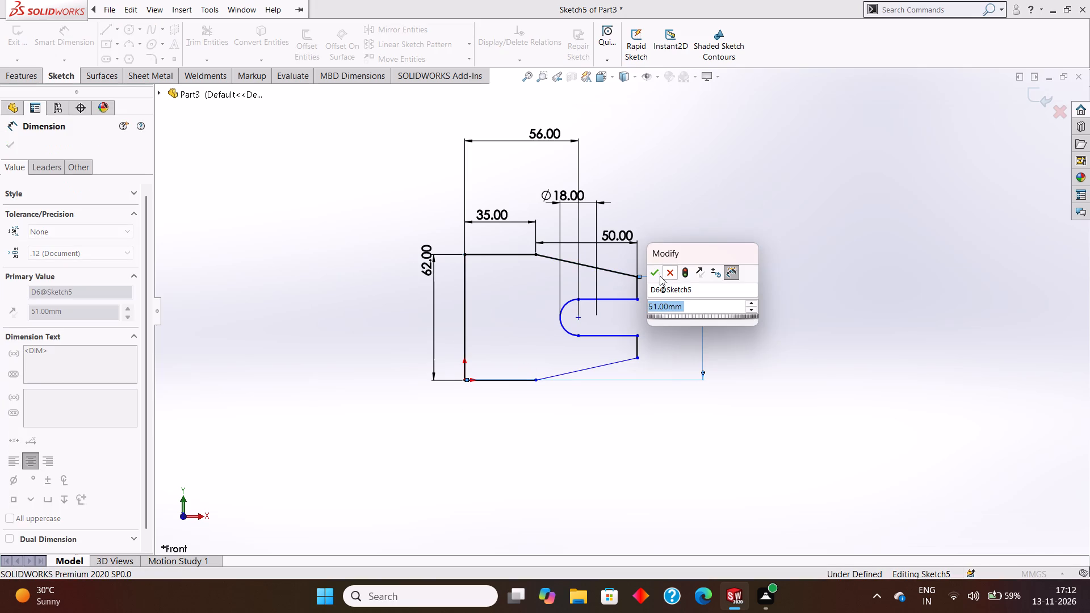
{"action": "left_click", "coordinate": [657, 272]}
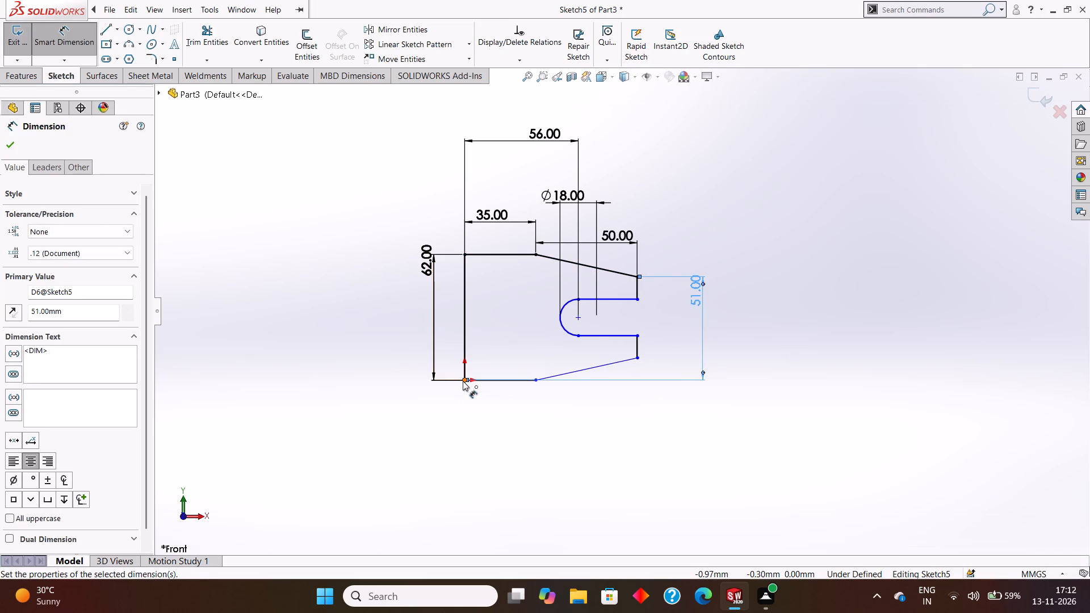
{"action": "left_click", "coordinate": [463, 381]}
{"action": "left_click", "coordinate": [639, 299]}
{"action": "left_click", "coordinate": [754, 316]}
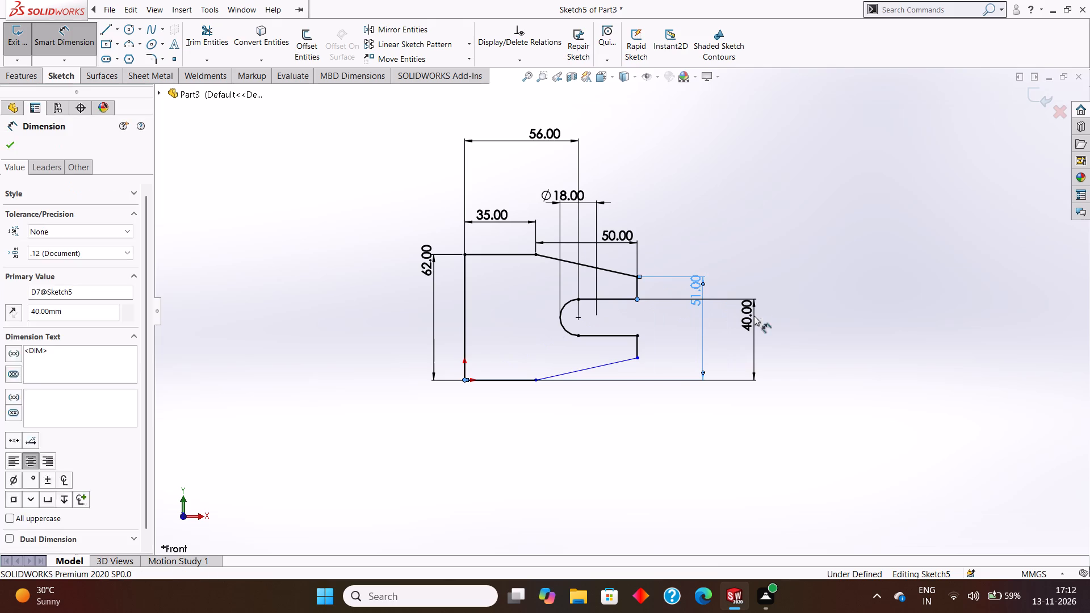
{"action": "left_click", "coordinate": [705, 296]}
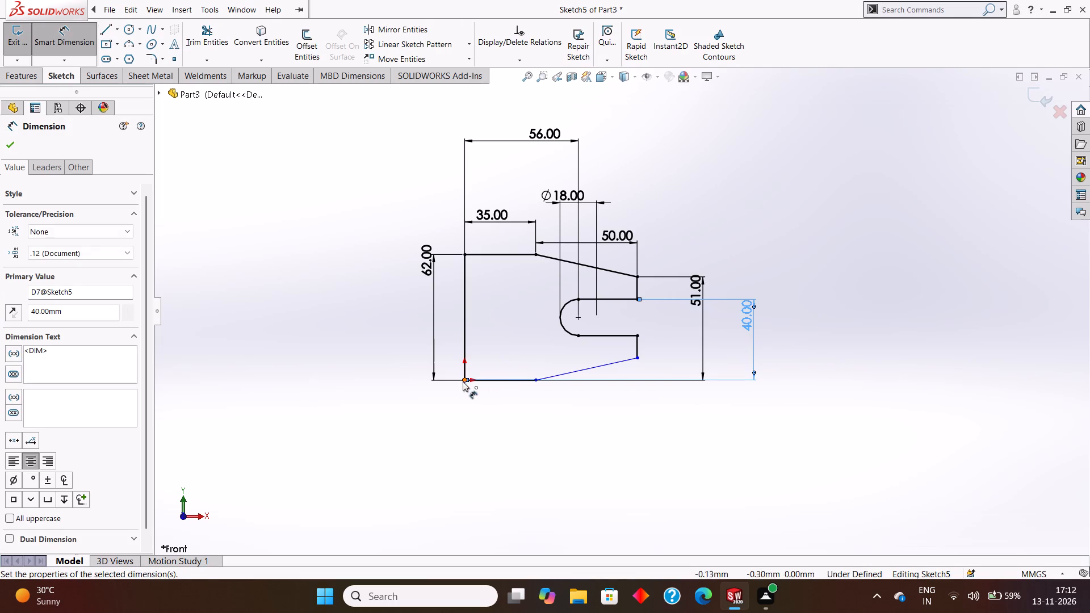
Dimension the height of the tapered end's lower corner above the origin and the length of the bottom edge.
{"action": "left_click", "coordinate": [463, 382]}
{"action": "left_click", "coordinate": [637, 357]}
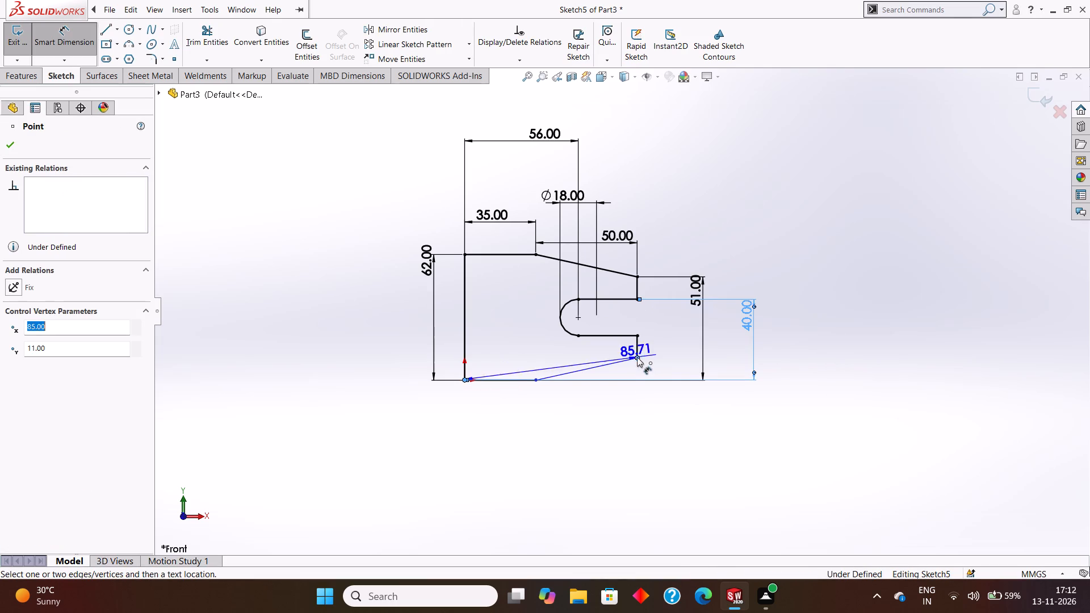
{"action": "left_click", "coordinate": [692, 369]}
{"action": "left_click", "coordinate": [642, 350]}
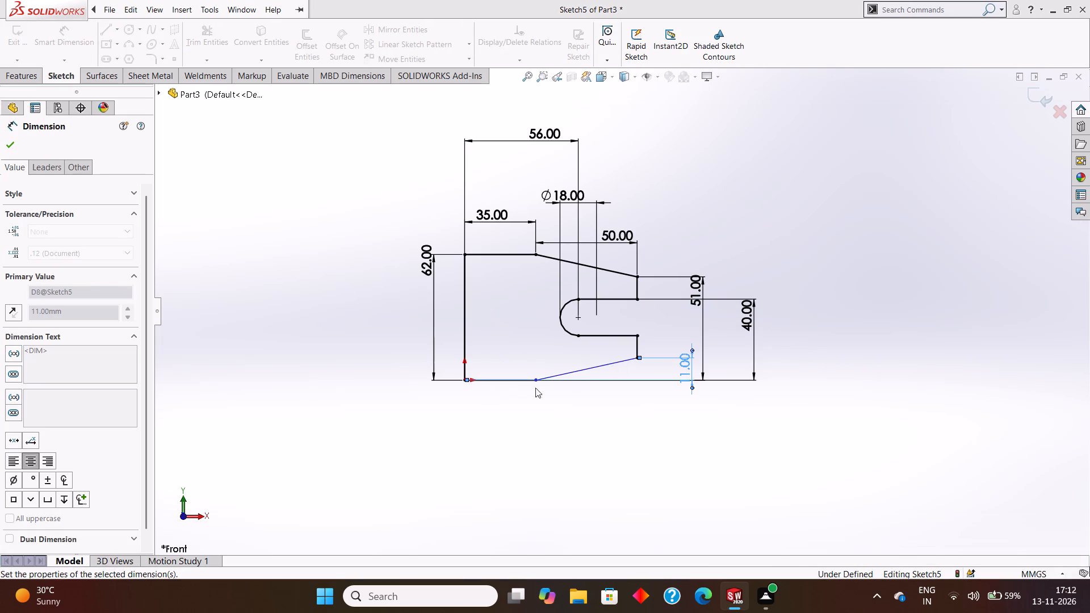
{"action": "left_click", "coordinate": [464, 381]}
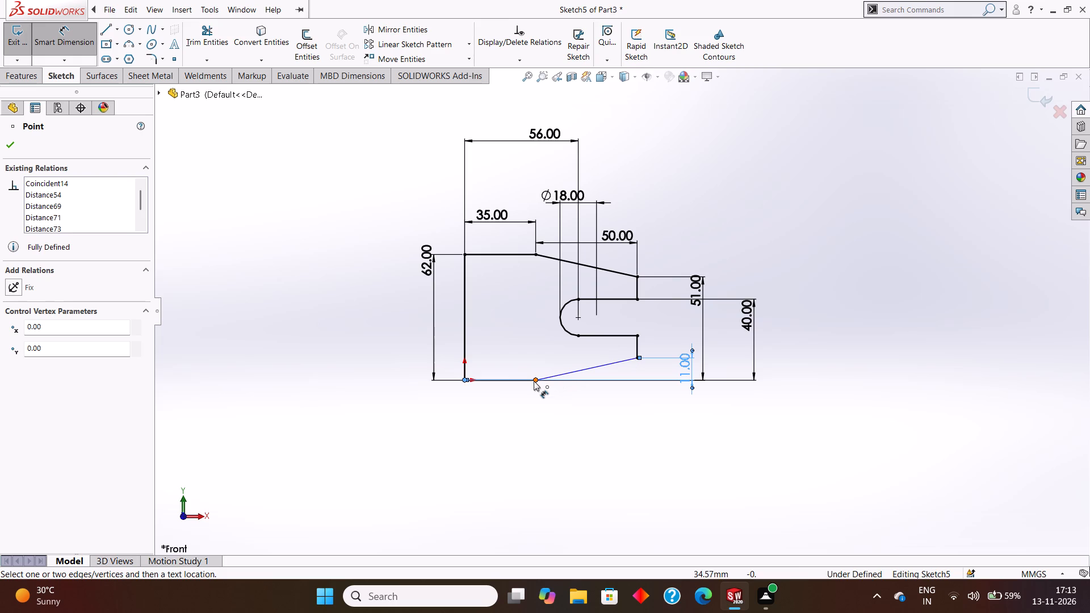
{"action": "left_click", "coordinate": [534, 381]}
{"action": "left_click", "coordinate": [547, 412]}
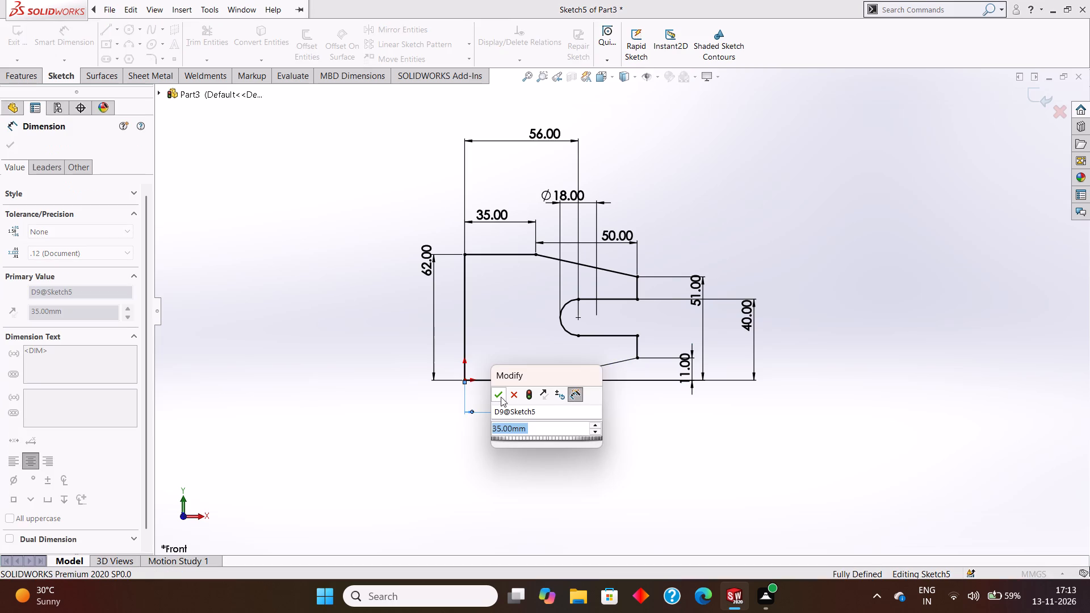
{"action": "left_click", "coordinate": [501, 397]}
{"action": "left_click", "coordinate": [6, 144]}
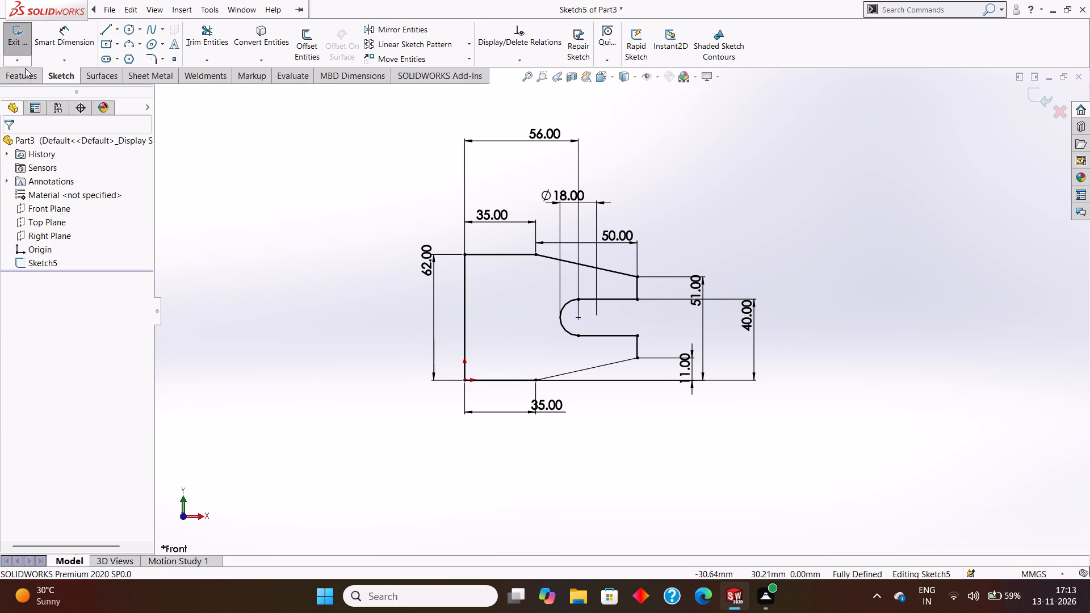
Extrude the slotted profile's closed region as a blind boss 15 mm deep.
{"action": "left_click", "coordinate": [25, 75]}
{"action": "left_click", "coordinate": [29, 49]}
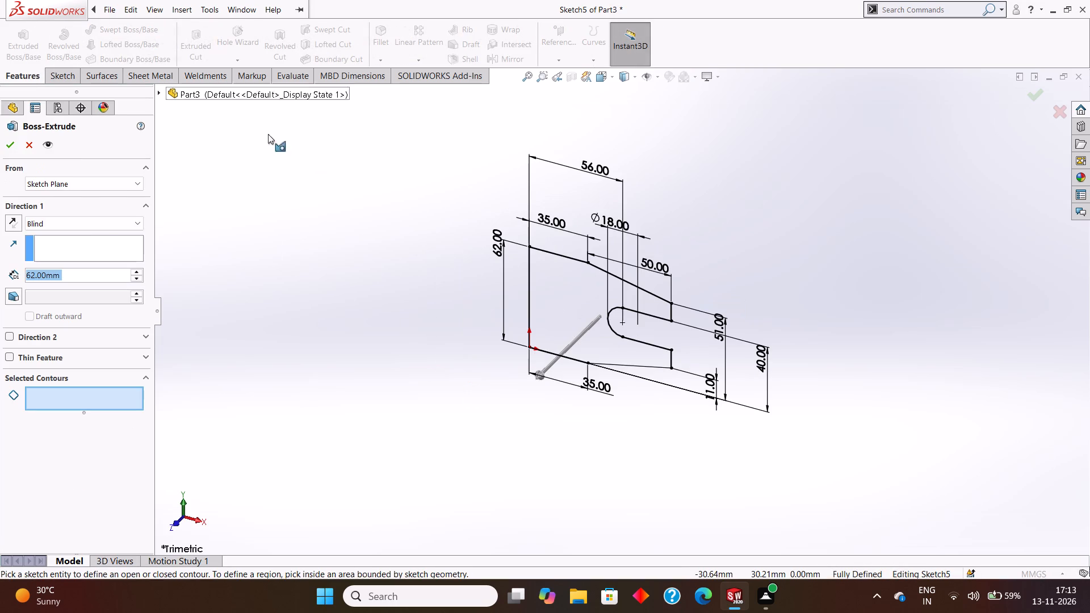
{"action": "left_click", "coordinate": [586, 288]}
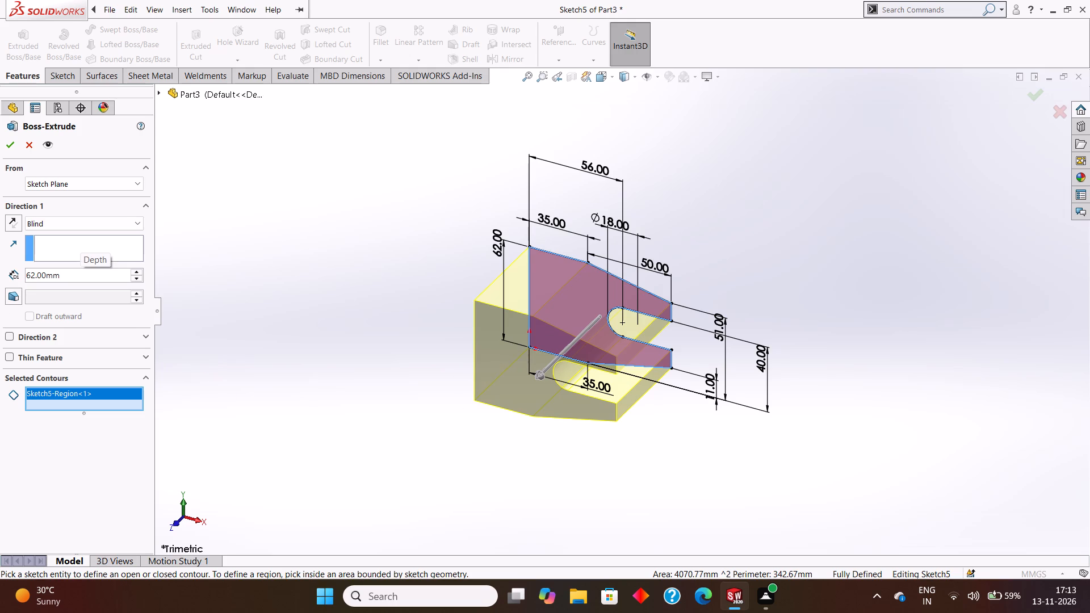
{"action": "middle_click_drag", "start_coordinate": [330, 328], "coordinate": [338, 293]}
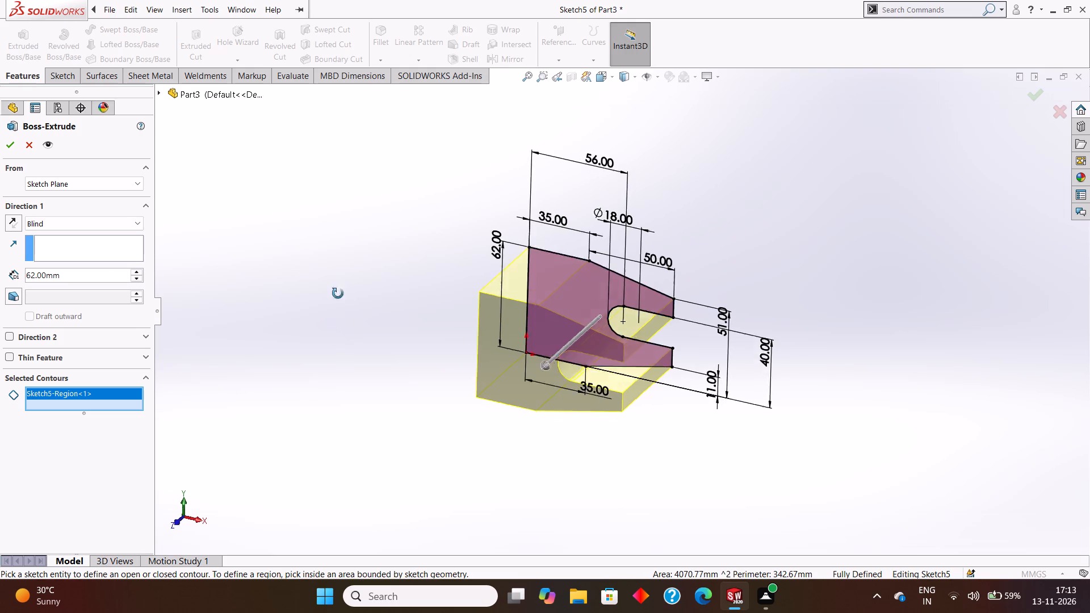
{"action": "middle_click_drag", "start_coordinate": [338, 293], "coordinate": [379, 78]}
{"action": "middle_click_drag", "start_coordinate": [396, 209], "coordinate": [389, 190]}
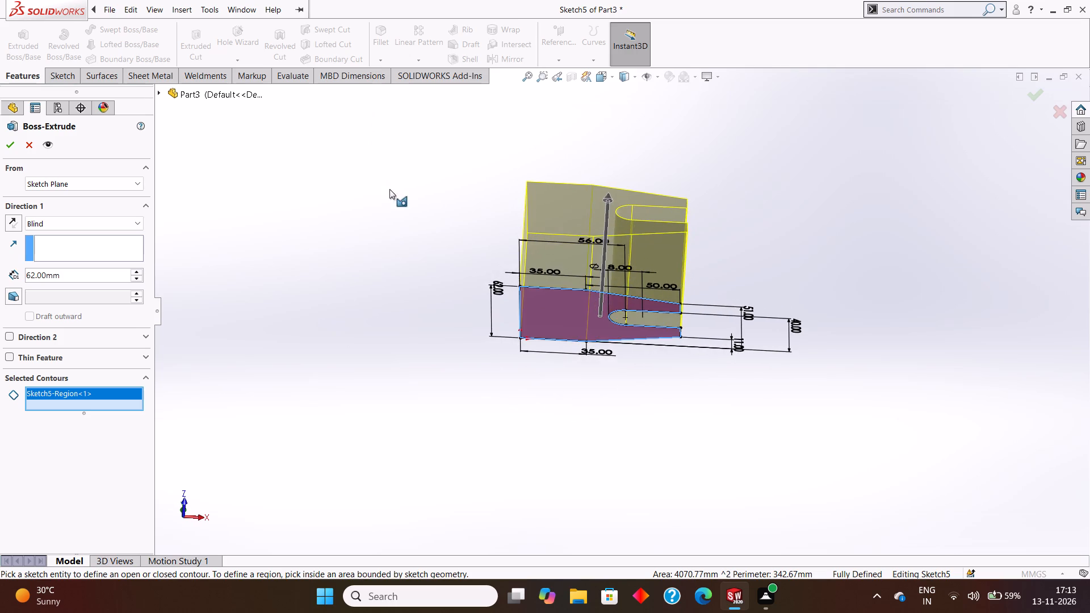
{"action": "middle_click_drag", "start_coordinate": [394, 212], "coordinate": [385, 201]}
{"action": "middle_click_drag", "start_coordinate": [412, 229], "coordinate": [392, 217]}
{"action": "middle_click_drag", "start_coordinate": [398, 223], "coordinate": [388, 216]}
{"action": "middle_click_drag", "start_coordinate": [393, 222], "coordinate": [393, 222]}
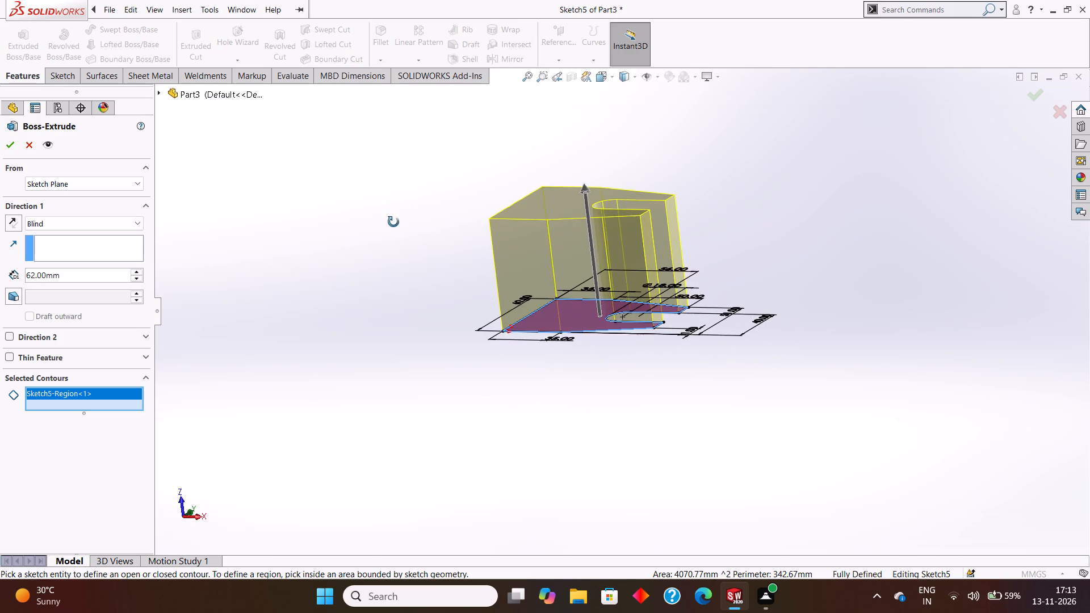
{"action": "middle_click_drag", "start_coordinate": [393, 222], "coordinate": [424, 271]}
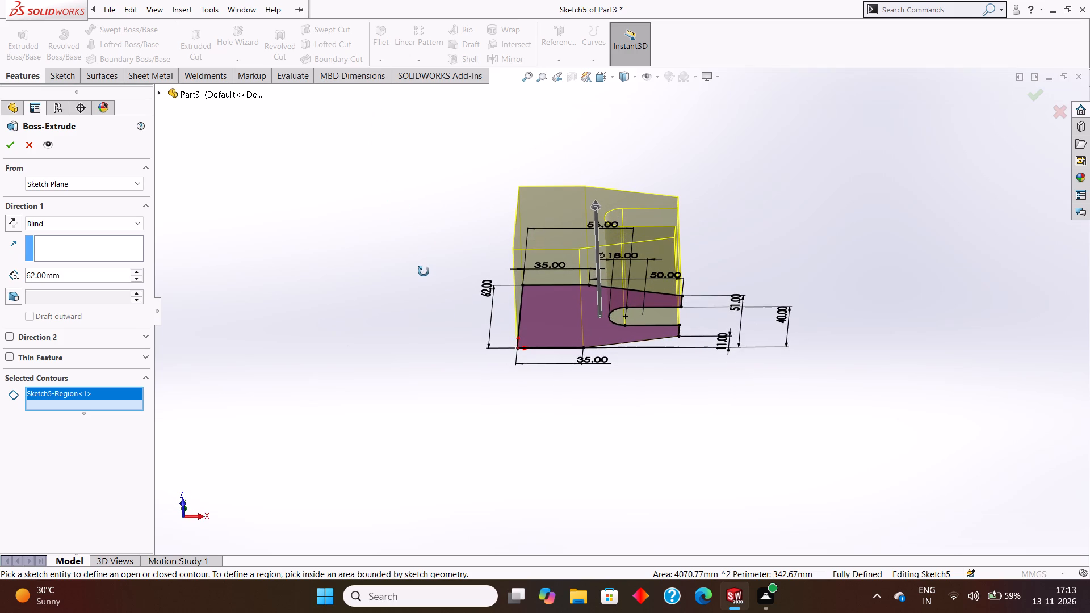
{"action": "middle_click_drag", "start_coordinate": [424, 271], "coordinate": [421, 272]}
{"action": "middle_click_drag", "start_coordinate": [421, 272], "coordinate": [447, 279]}
{"action": "middle_click_drag", "start_coordinate": [447, 280], "coordinate": [447, 280]}
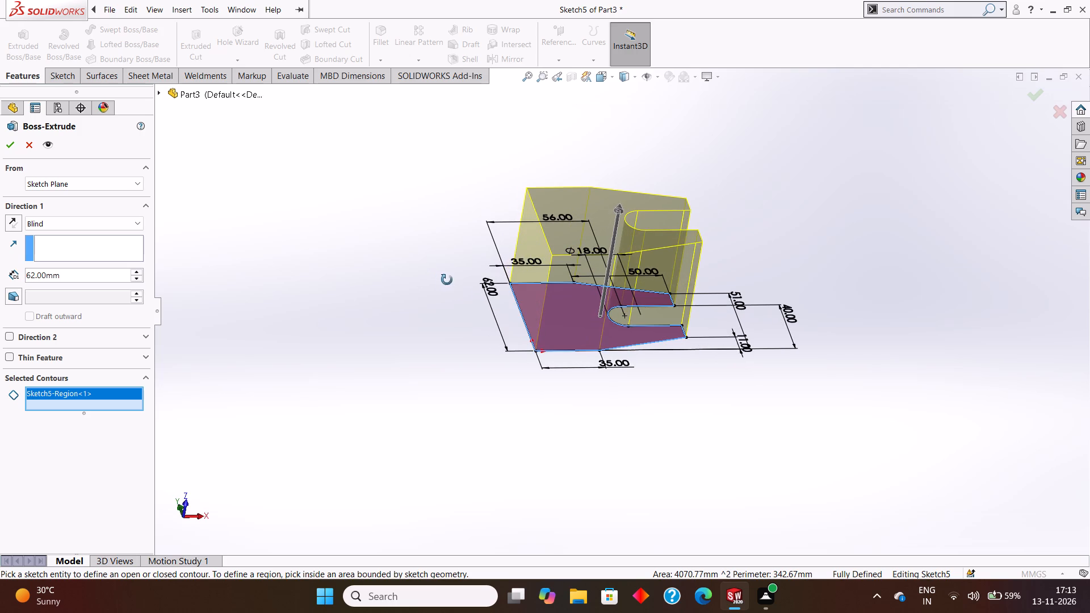
{"action": "middle_click_drag", "start_coordinate": [447, 280], "coordinate": [446, 278]}
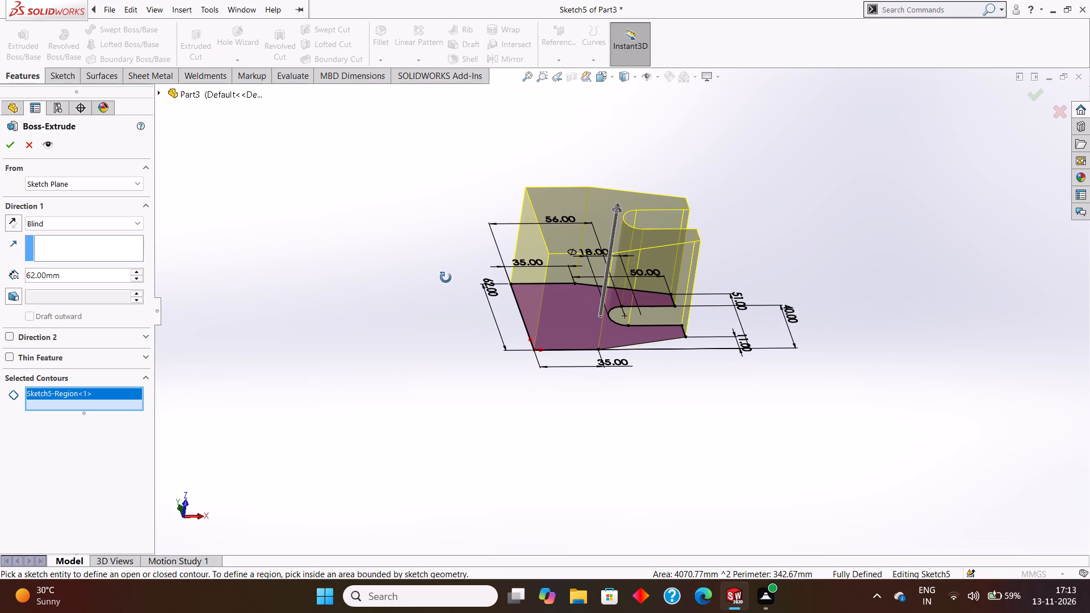
{"action": "middle_click_drag", "start_coordinate": [446, 278], "coordinate": [465, 280]}
{"action": "middle_click_drag", "start_coordinate": [466, 282], "coordinate": [459, 282]}
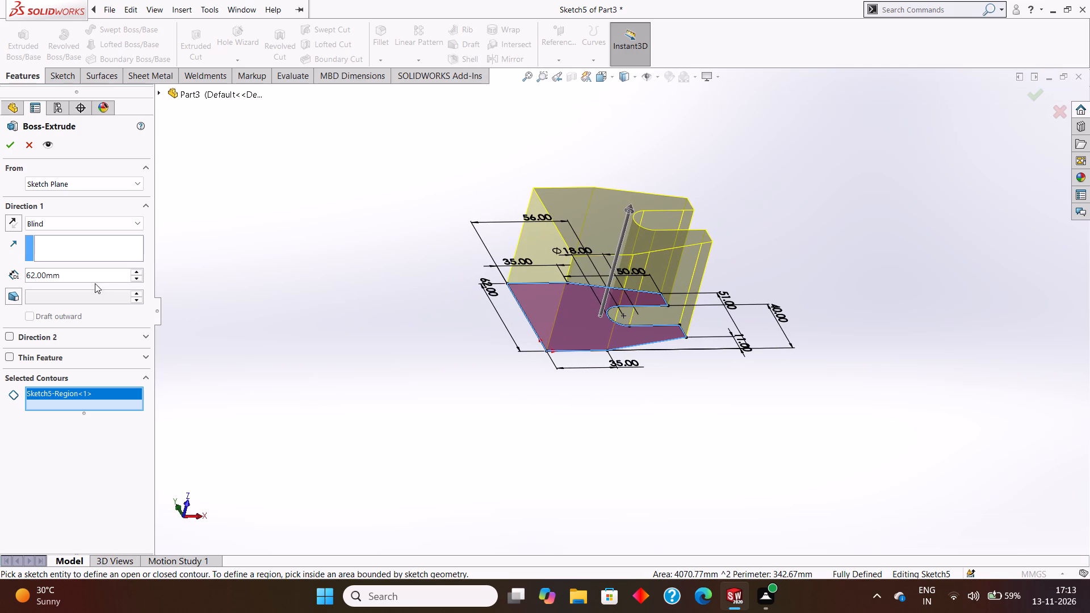
{"action": "left_click", "coordinate": [63, 266]}
{"action": "left_click", "coordinate": [85, 268]}
{"action": "left_click", "coordinate": [81, 276]}
{"action": "left_click_drag", "start_coordinate": [98, 276], "coordinate": [23, 271]}
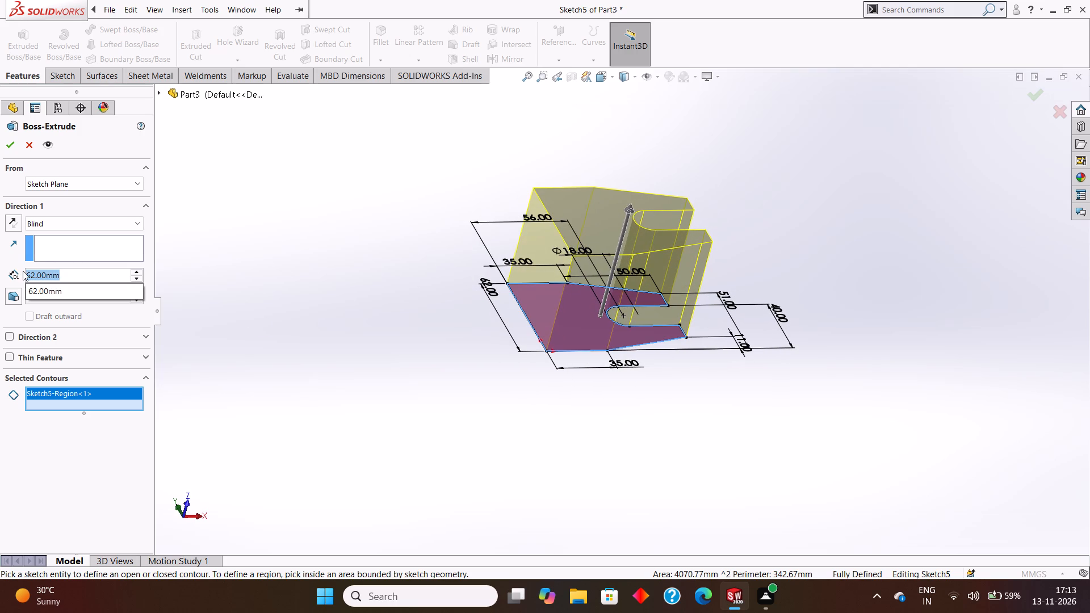
{"action": "left_click_drag", "start_coordinate": [23, 271], "coordinate": [20, 270]}
{"action": "key", "text": "BackSpace"}
{"action": "type", "text": "15"}
{"action": "key", "text": "Return"}
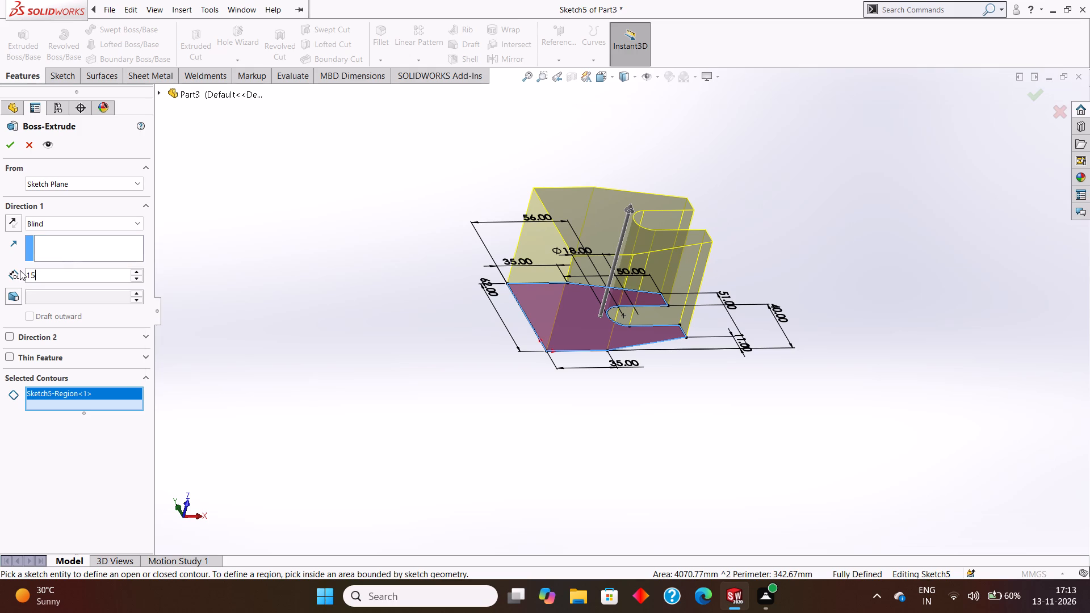
{"action": "left_click", "coordinate": [12, 149]}
{"action": "left_click", "coordinate": [806, 140]}
Examine the extruded plate's slot, tapered end and thickness from several angles.
{"action": "middle_click_drag", "start_coordinate": [810, 255], "coordinate": [761, 217]}
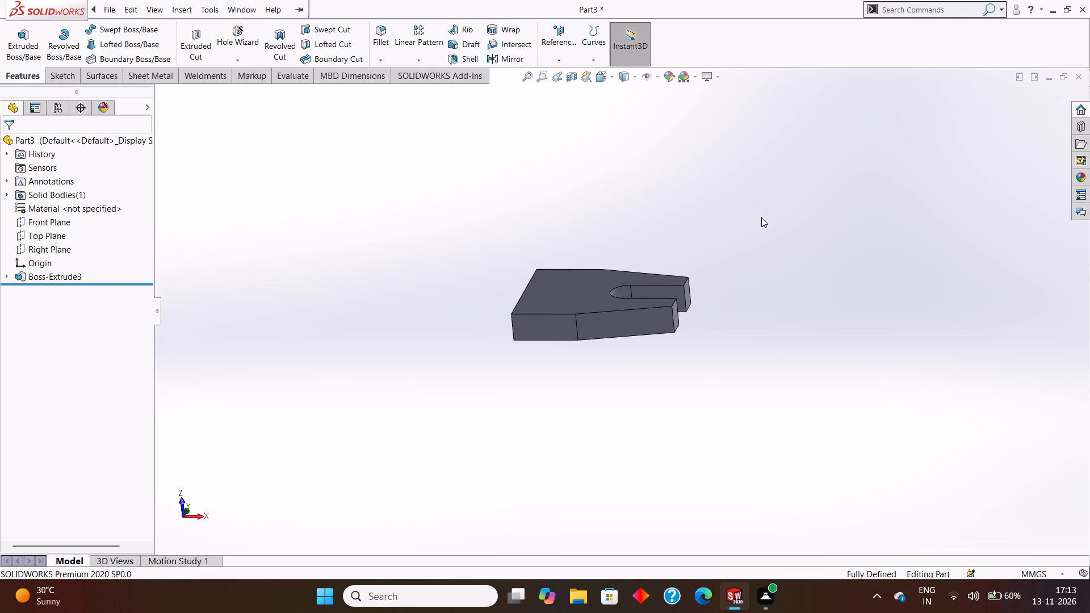
{"action": "middle_click_drag", "start_coordinate": [765, 219], "coordinate": [797, 261]}
{"action": "middle_click_drag", "start_coordinate": [792, 254], "coordinate": [792, 279]}
{"action": "middle_click", "coordinate": [792, 279]}
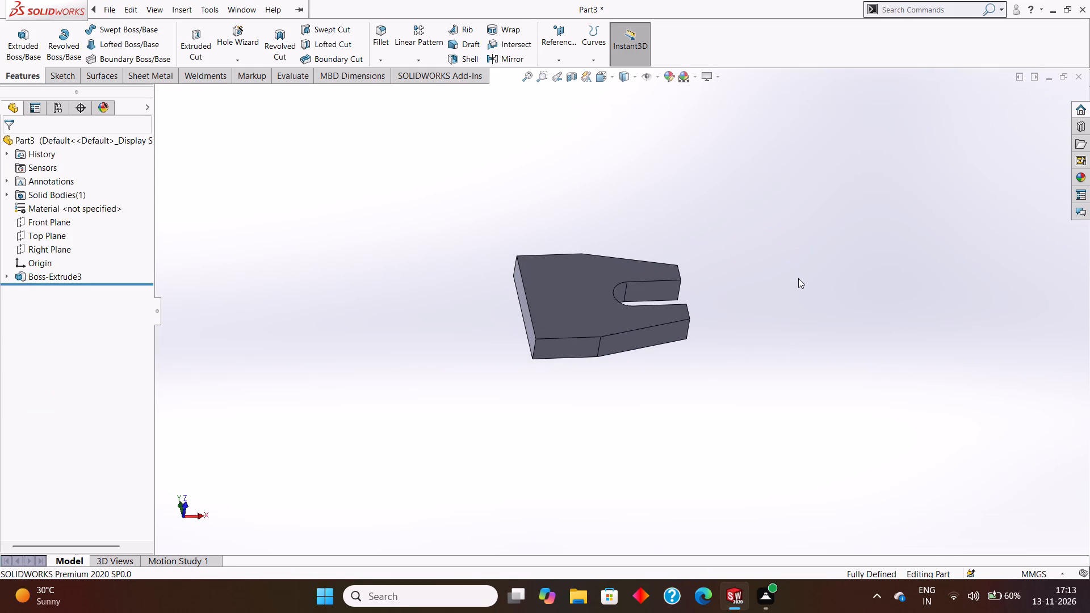
{"action": "middle_click_drag", "start_coordinate": [798, 277], "coordinate": [783, 273]}
{"action": "middle_click_drag", "start_coordinate": [781, 276], "coordinate": [775, 272]}
{"action": "middle_click_drag", "start_coordinate": [772, 276], "coordinate": [790, 274]}
{"action": "middle_click_drag", "start_coordinate": [775, 283], "coordinate": [778, 297]}
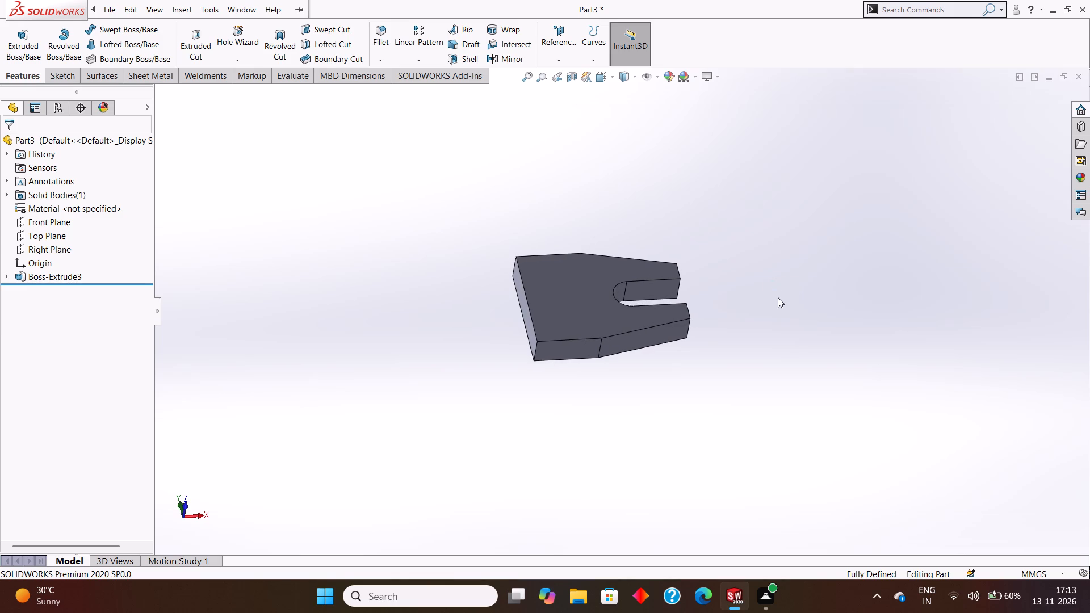
{"action": "middle_click_drag", "start_coordinate": [778, 298], "coordinate": [778, 292]}
{"action": "middle_click_drag", "start_coordinate": [760, 298], "coordinate": [764, 289]}
{"action": "middle_click_drag", "start_coordinate": [764, 289], "coordinate": [760, 276]}
{"action": "scroll", "coordinate": [755, 278], "scroll_direction": "up", "scroll_amount": 1}
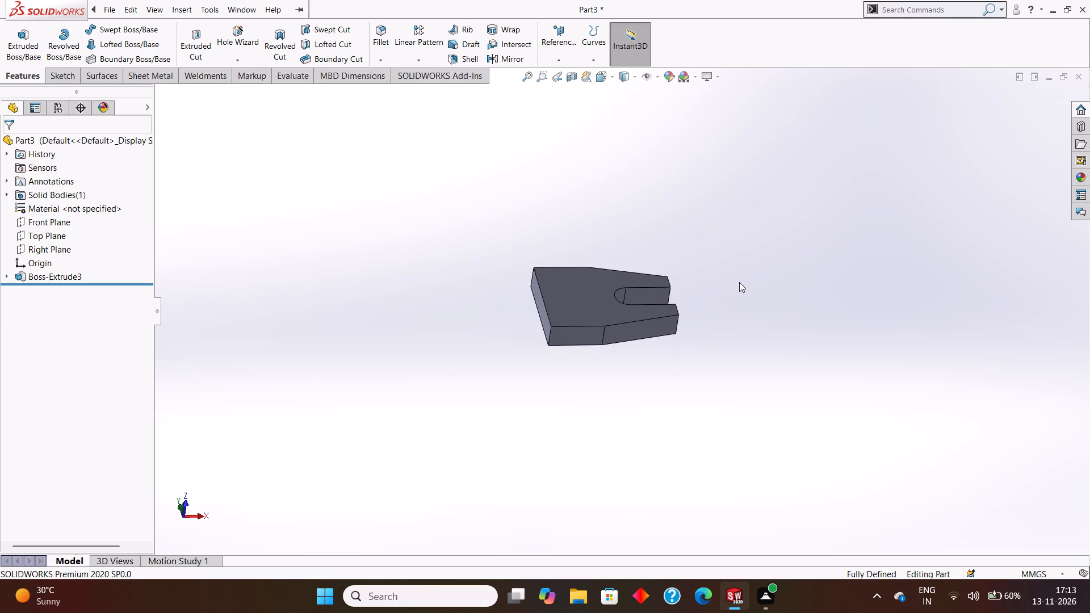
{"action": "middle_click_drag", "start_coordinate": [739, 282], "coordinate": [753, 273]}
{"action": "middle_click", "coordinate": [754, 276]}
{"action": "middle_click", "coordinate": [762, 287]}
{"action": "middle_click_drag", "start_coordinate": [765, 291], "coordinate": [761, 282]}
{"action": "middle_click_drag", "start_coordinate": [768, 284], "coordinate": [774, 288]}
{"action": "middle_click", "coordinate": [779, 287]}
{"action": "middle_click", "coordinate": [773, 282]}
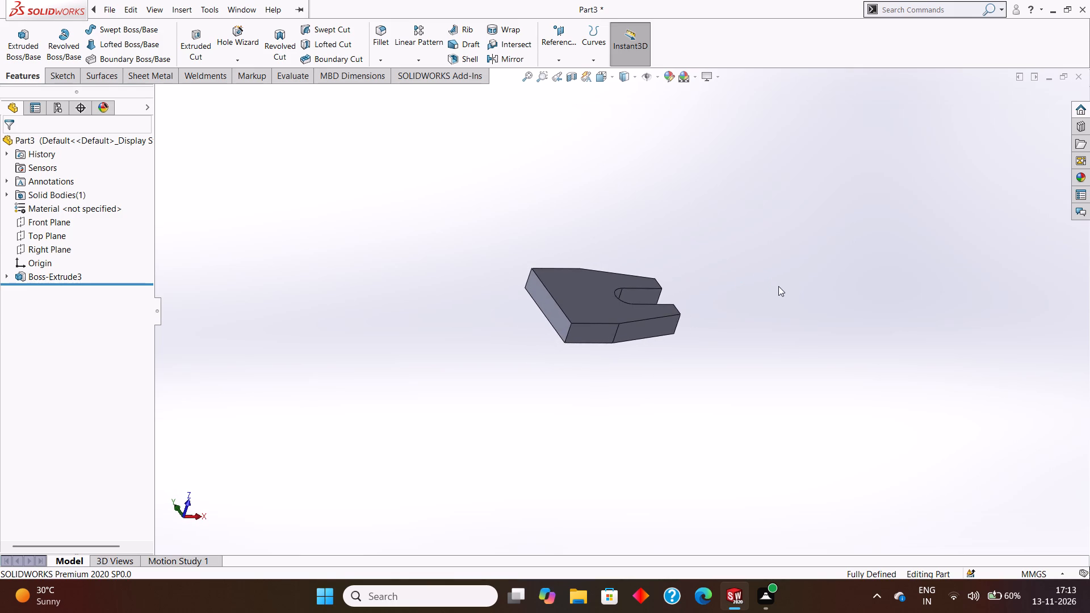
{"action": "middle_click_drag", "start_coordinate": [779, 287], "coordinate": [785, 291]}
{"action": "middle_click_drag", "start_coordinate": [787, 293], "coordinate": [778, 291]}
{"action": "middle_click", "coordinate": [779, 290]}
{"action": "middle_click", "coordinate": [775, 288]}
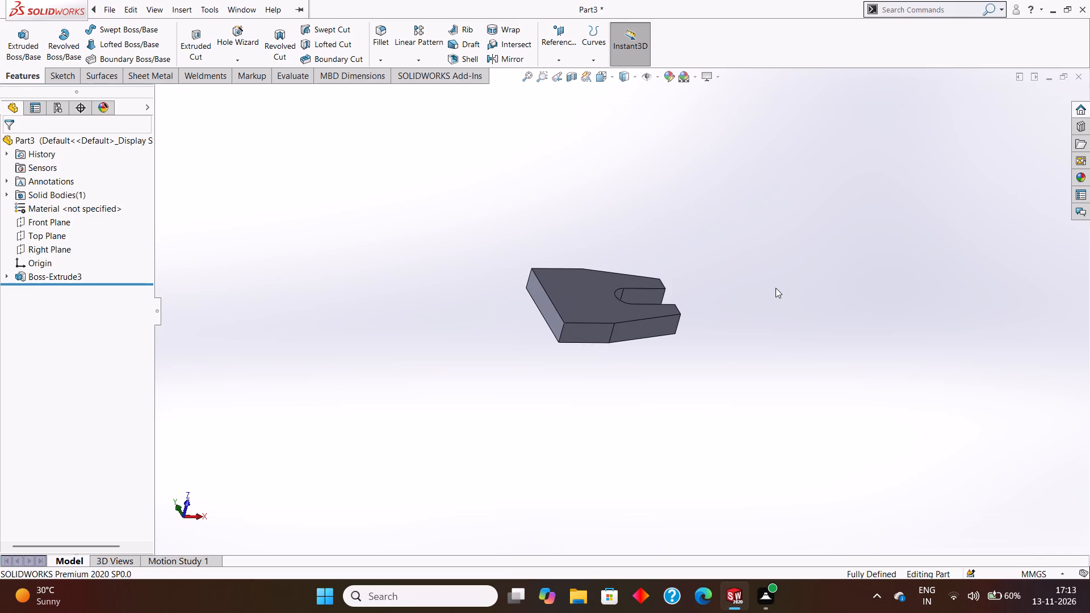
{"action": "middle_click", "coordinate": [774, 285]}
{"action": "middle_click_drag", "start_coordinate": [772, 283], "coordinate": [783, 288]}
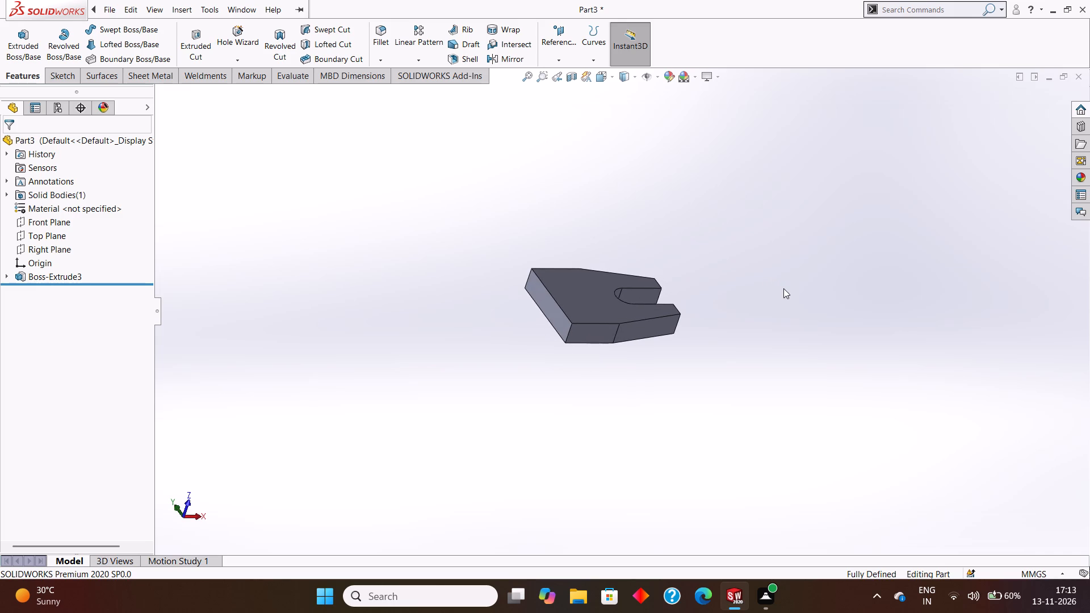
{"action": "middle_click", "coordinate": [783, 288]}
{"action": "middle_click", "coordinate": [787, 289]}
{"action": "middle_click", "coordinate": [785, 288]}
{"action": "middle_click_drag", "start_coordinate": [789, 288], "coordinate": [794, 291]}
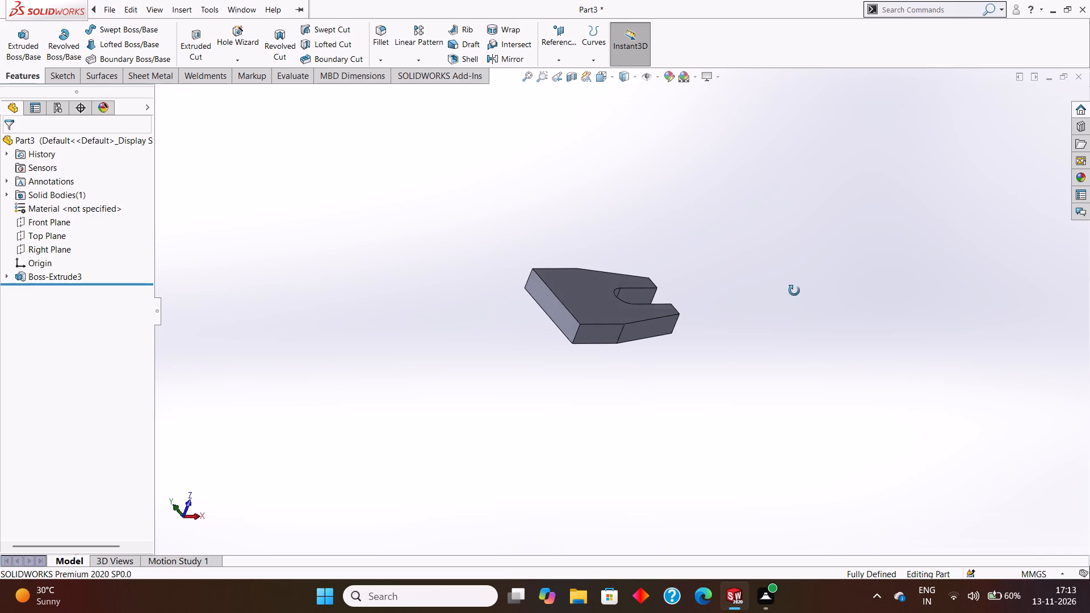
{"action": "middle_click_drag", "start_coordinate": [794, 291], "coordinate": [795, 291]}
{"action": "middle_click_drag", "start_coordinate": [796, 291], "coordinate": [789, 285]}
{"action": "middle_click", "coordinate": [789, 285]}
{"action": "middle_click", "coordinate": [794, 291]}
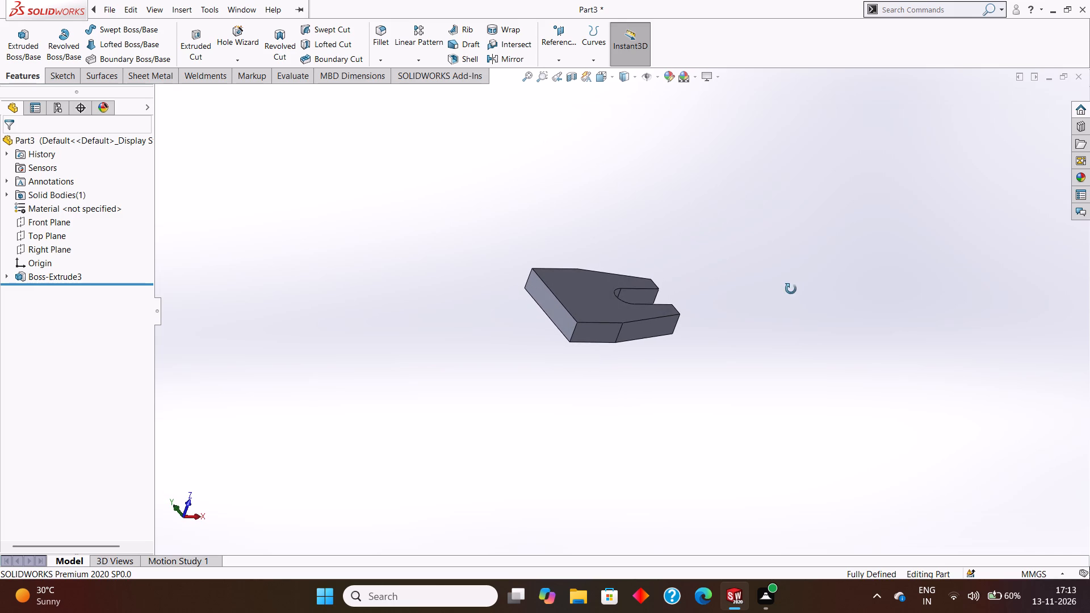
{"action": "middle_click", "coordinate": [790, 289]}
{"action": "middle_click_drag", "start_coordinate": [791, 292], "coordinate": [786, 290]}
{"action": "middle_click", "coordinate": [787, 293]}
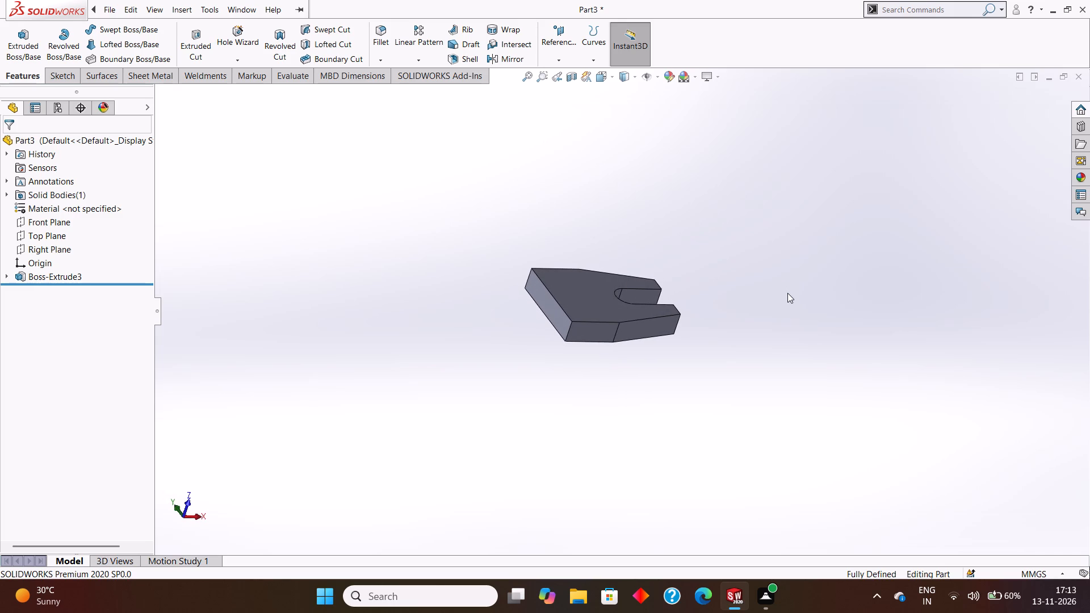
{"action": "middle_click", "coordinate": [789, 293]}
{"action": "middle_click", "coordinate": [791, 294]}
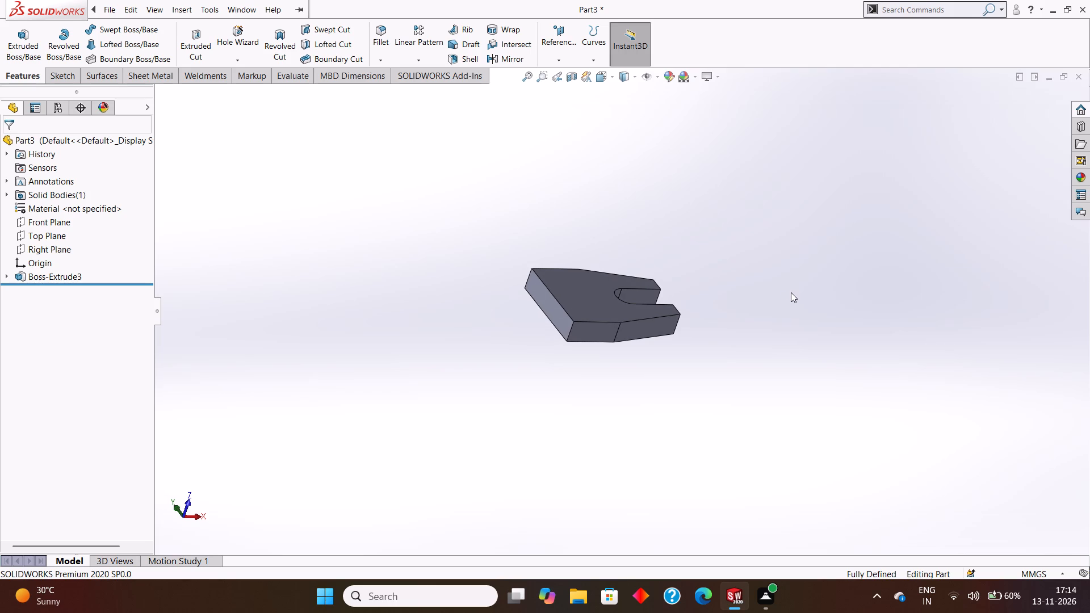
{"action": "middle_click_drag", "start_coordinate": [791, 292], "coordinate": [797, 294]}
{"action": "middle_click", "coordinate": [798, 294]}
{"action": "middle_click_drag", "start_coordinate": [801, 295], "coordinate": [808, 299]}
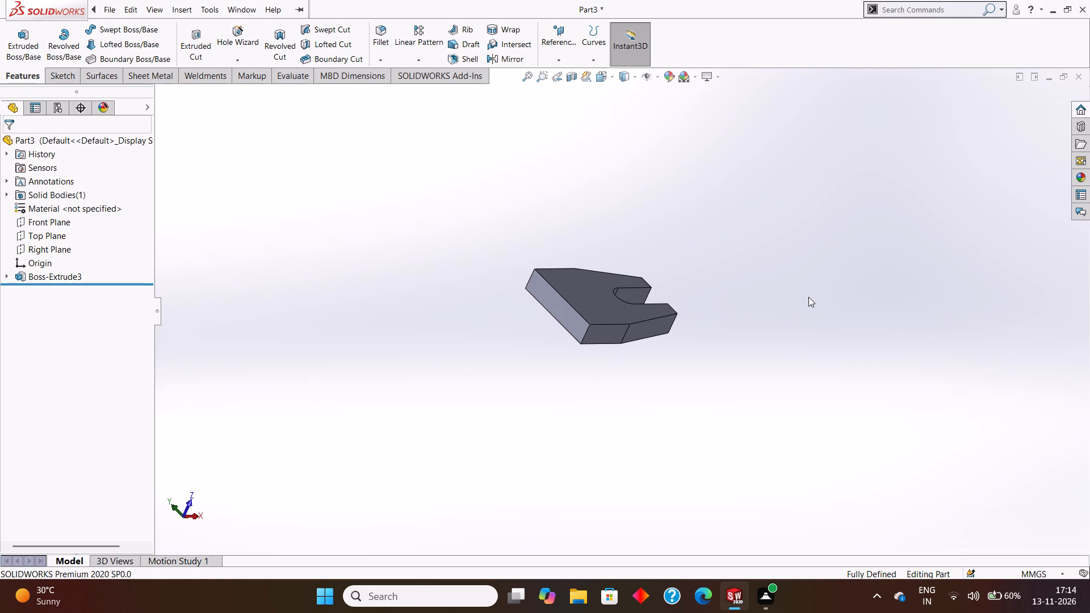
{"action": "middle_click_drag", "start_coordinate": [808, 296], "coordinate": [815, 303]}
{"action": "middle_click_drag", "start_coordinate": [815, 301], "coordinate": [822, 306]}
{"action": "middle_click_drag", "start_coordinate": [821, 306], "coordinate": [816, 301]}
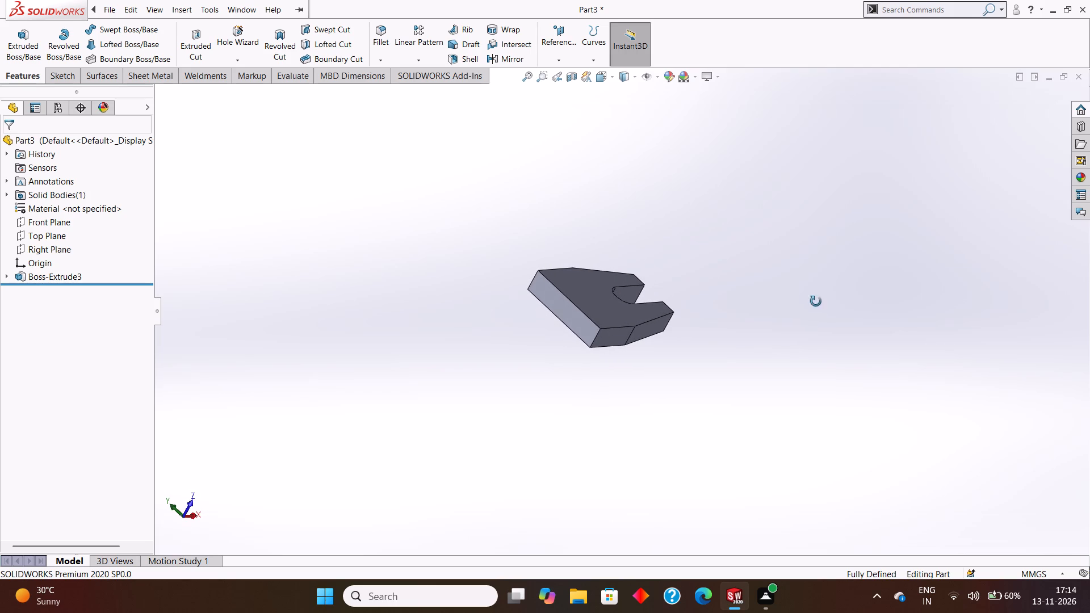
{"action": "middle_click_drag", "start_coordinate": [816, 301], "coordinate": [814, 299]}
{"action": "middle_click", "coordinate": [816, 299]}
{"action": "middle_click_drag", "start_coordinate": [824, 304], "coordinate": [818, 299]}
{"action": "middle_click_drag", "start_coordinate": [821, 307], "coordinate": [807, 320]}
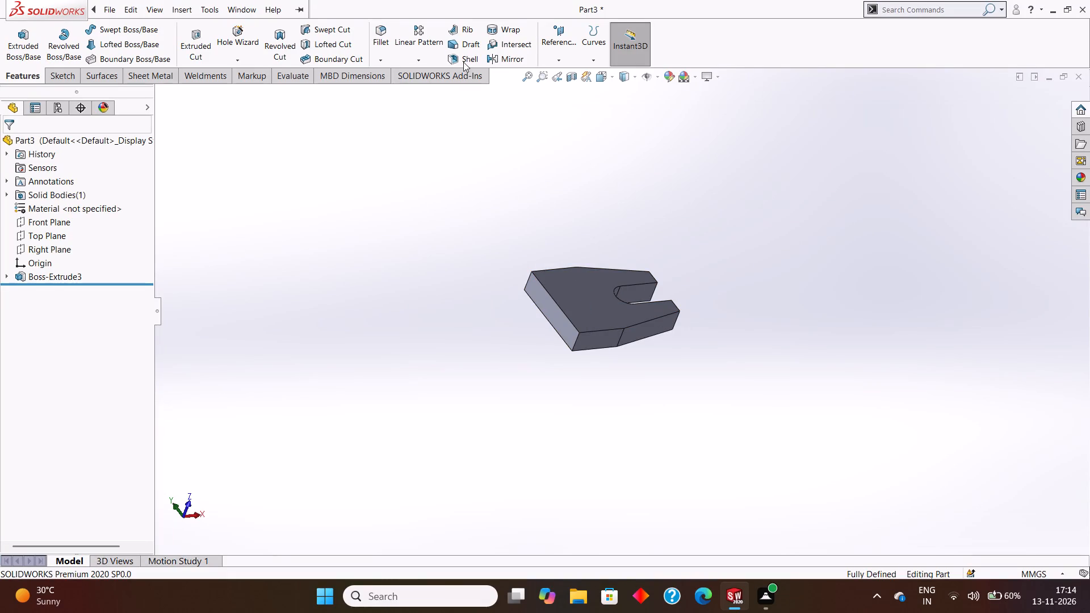
Create a reference plane from the Front Plane with an offset distance of 0 mm.
{"action": "left_click", "coordinate": [557, 60]}
{"action": "left_click", "coordinate": [570, 72]}
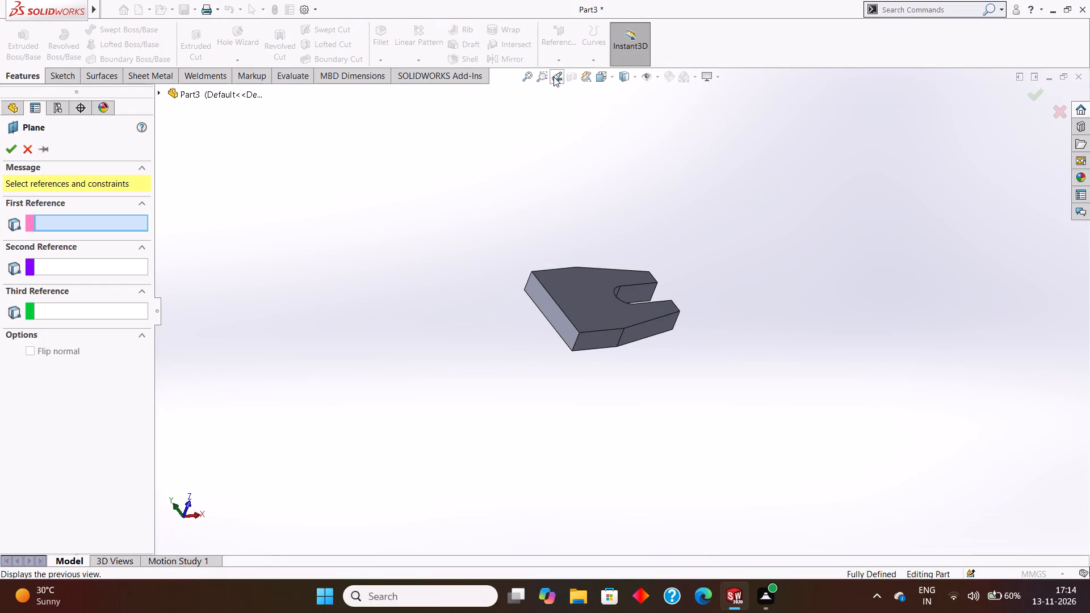
{"action": "left_click", "coordinate": [163, 94]}
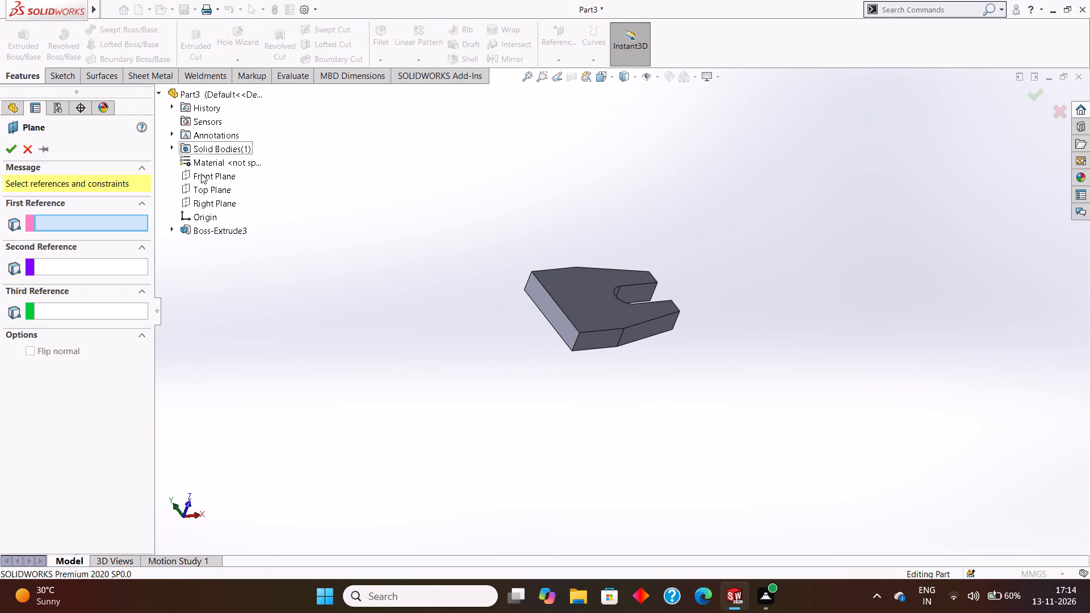
{"action": "left_click", "coordinate": [208, 173]}
{"action": "middle_click_drag", "start_coordinate": [413, 235], "coordinate": [420, 186]}
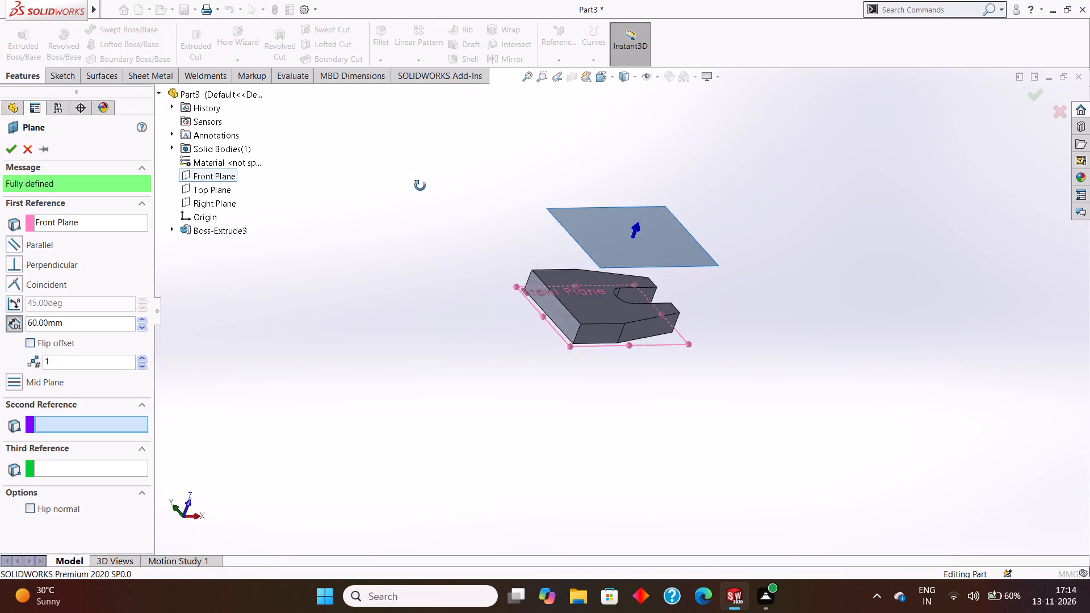
{"action": "middle_click_drag", "start_coordinate": [420, 186], "coordinate": [404, 200]}
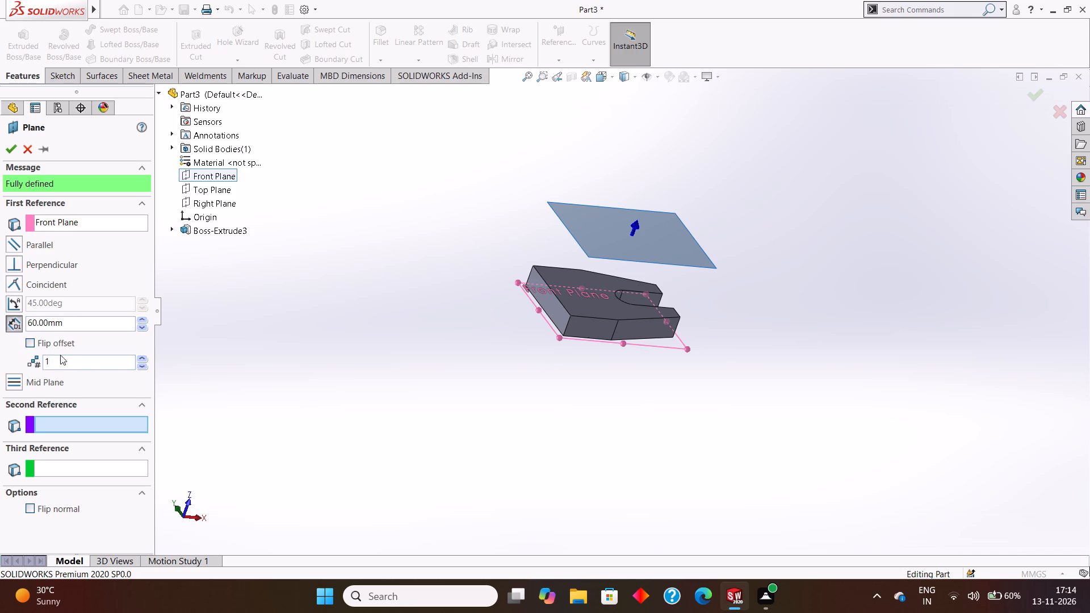
{"action": "left_click_drag", "start_coordinate": [76, 323], "coordinate": [6, 321]}
{"action": "key", "text": "BackSpace"}
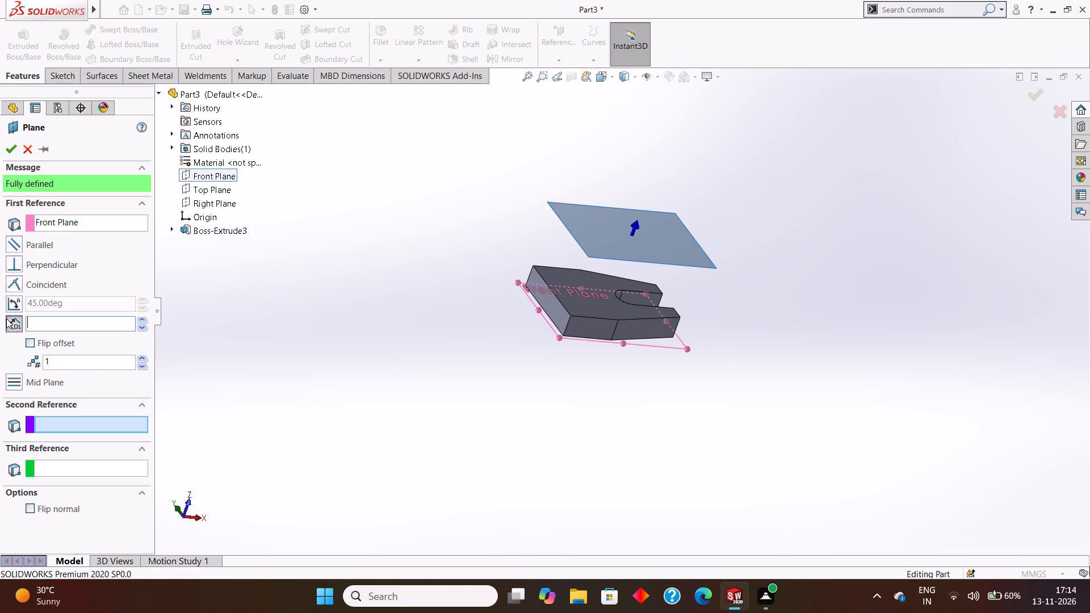
{"action": "key", "text": "0"}
{"action": "key", "text": "Return"}
{"action": "left_click", "coordinate": [8, 150]}
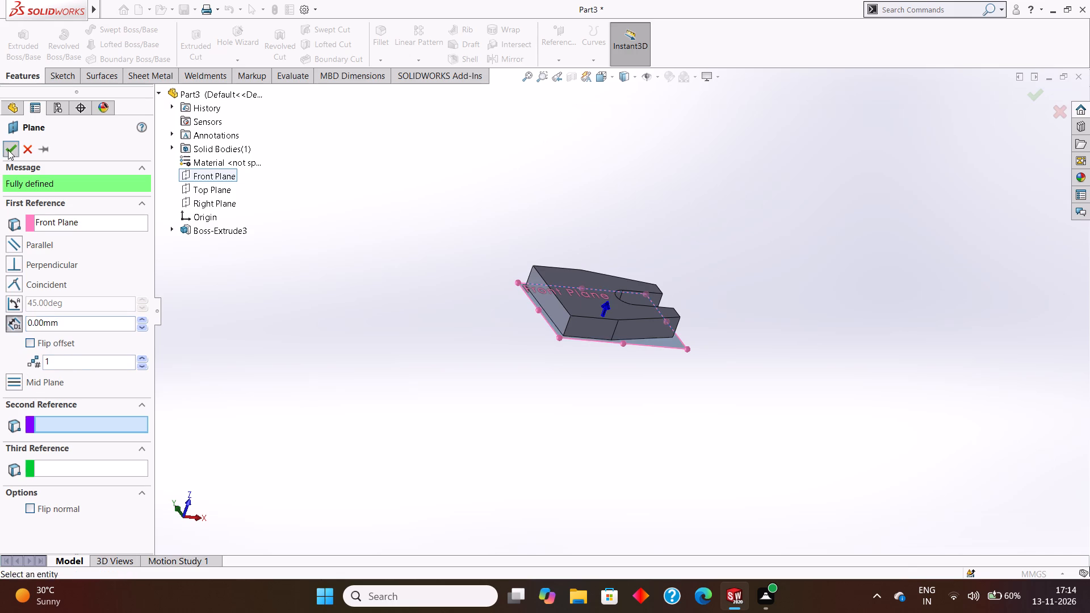
{"action": "left_click", "coordinate": [839, 167]}
Start a sketch on the new zero-offset plane and view it face-on.
{"action": "middle_click_drag", "start_coordinate": [845, 166], "coordinate": [793, 286]}
{"action": "scroll", "coordinate": [521, 271], "scroll_direction": "down", "scroll_amount": 1}
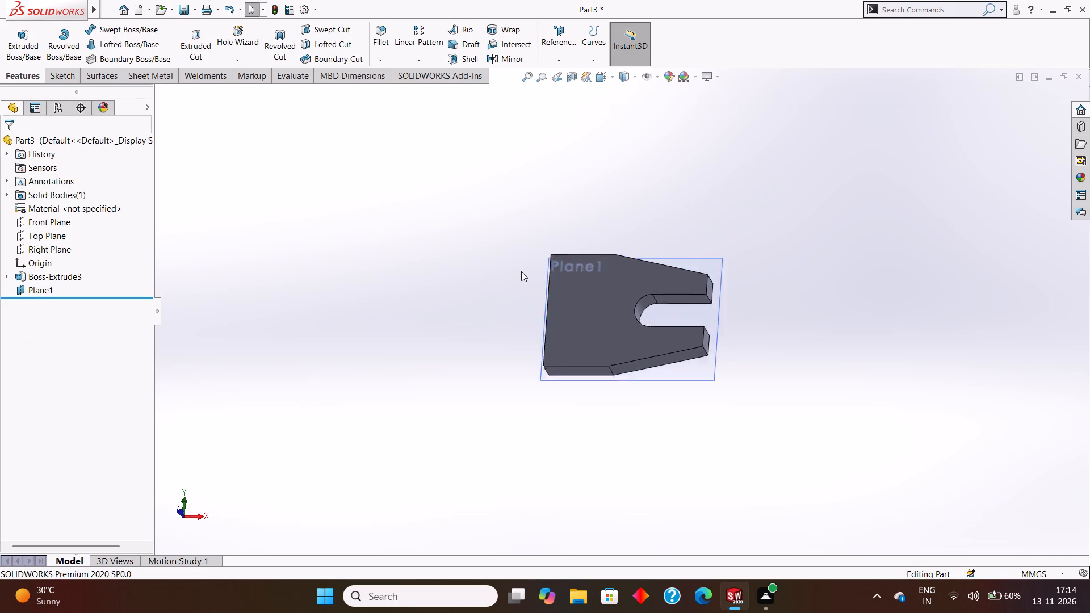
{"action": "scroll", "coordinate": [521, 271], "scroll_direction": "down", "scroll_amount": 5}
{"action": "middle_click_drag", "start_coordinate": [804, 264], "coordinate": [859, 282]}
{"action": "scroll", "coordinate": [535, 292], "scroll_direction": "down", "scroll_amount": 3}
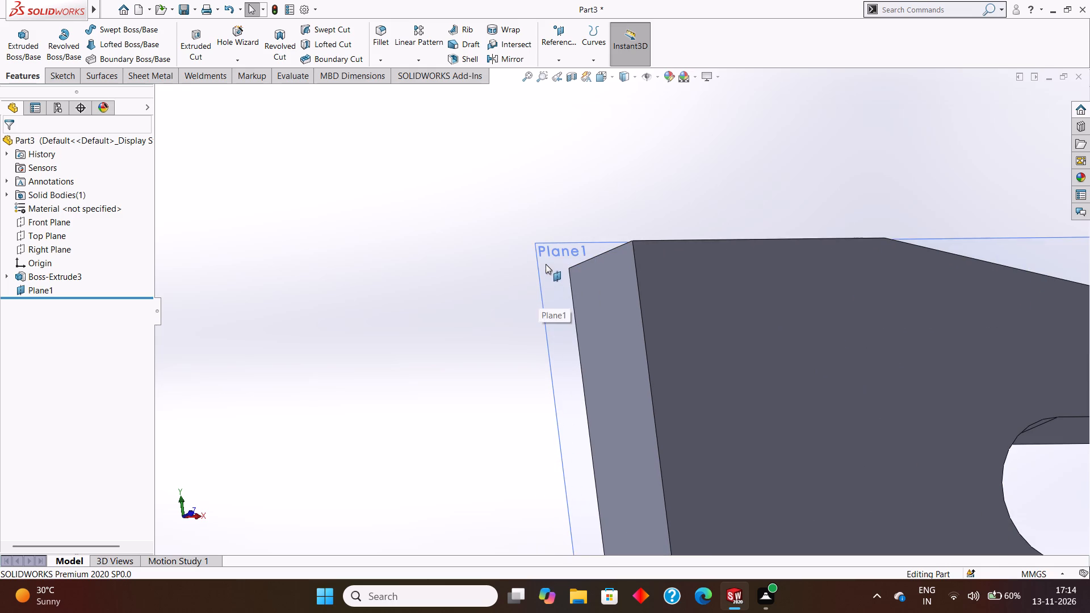
{"action": "left_click", "coordinate": [546, 257]}
{"action": "left_click", "coordinate": [597, 220]}
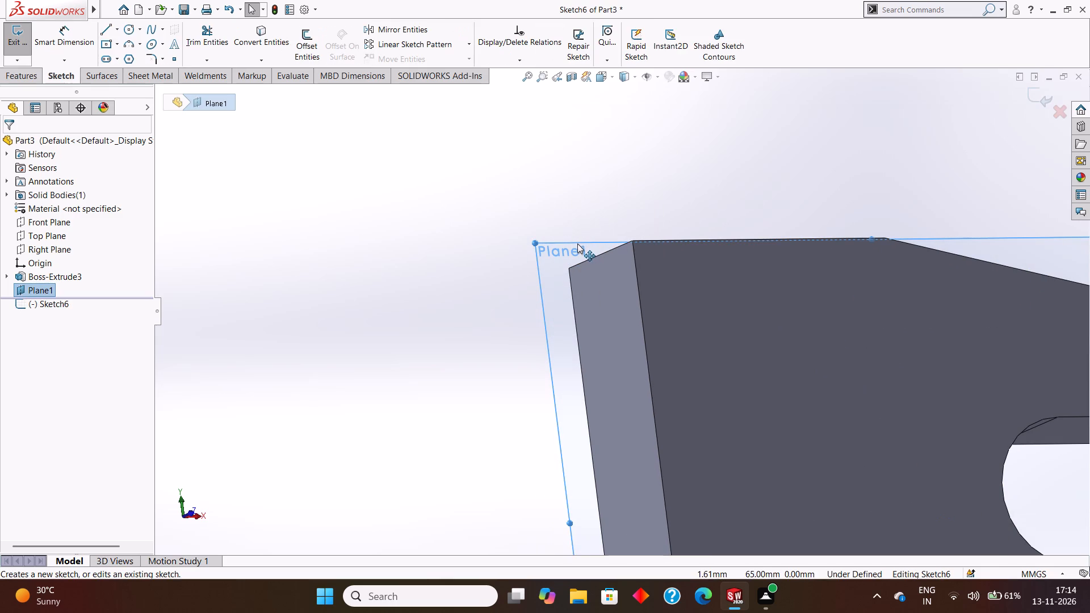
{"action": "key", "text": "ctrl+8"}
{"action": "scroll", "coordinate": [517, 268], "scroll_direction": "up", "scroll_amount": 1}
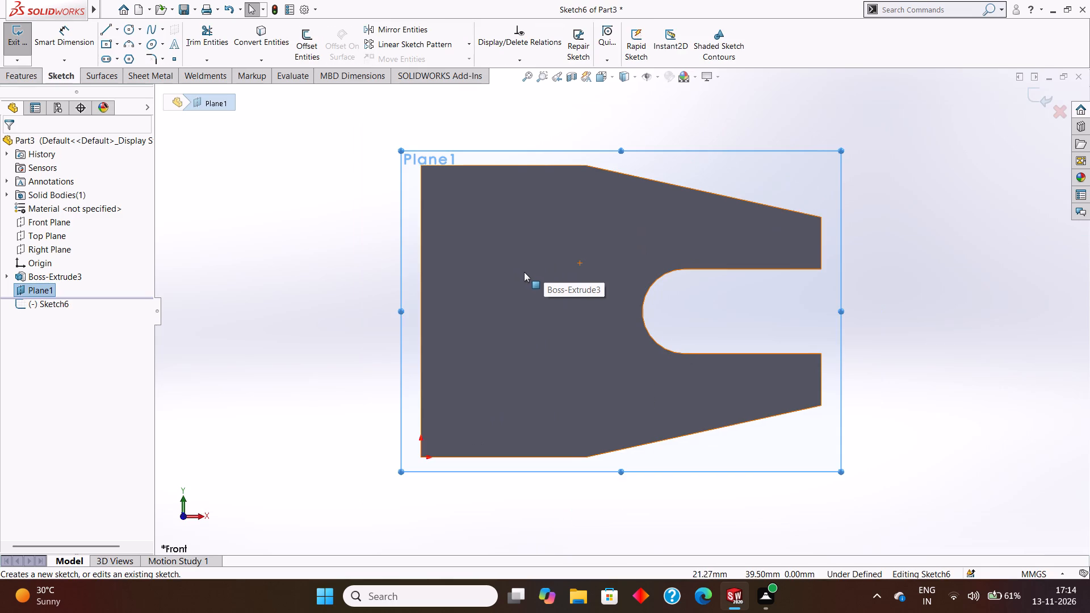
{"action": "scroll", "coordinate": [543, 240], "scroll_direction": "up", "scroll_amount": 2}
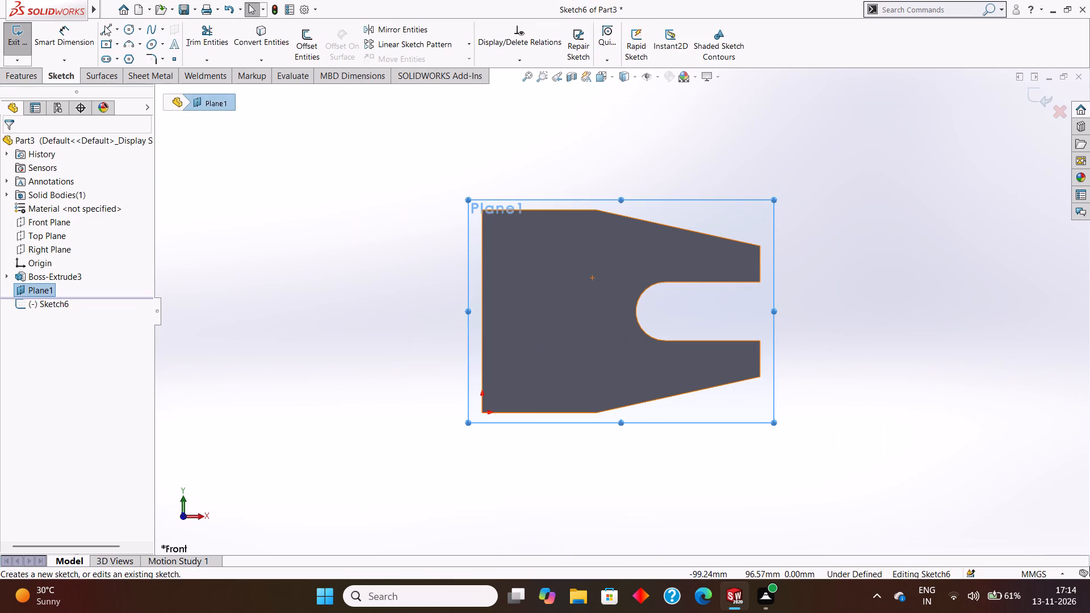
Sketch three connected lines from the upper corner of the plate's straight end: 27 mm horizontally outward, 62 mm down, and back to the origin.
{"action": "left_click", "coordinate": [104, 26]}
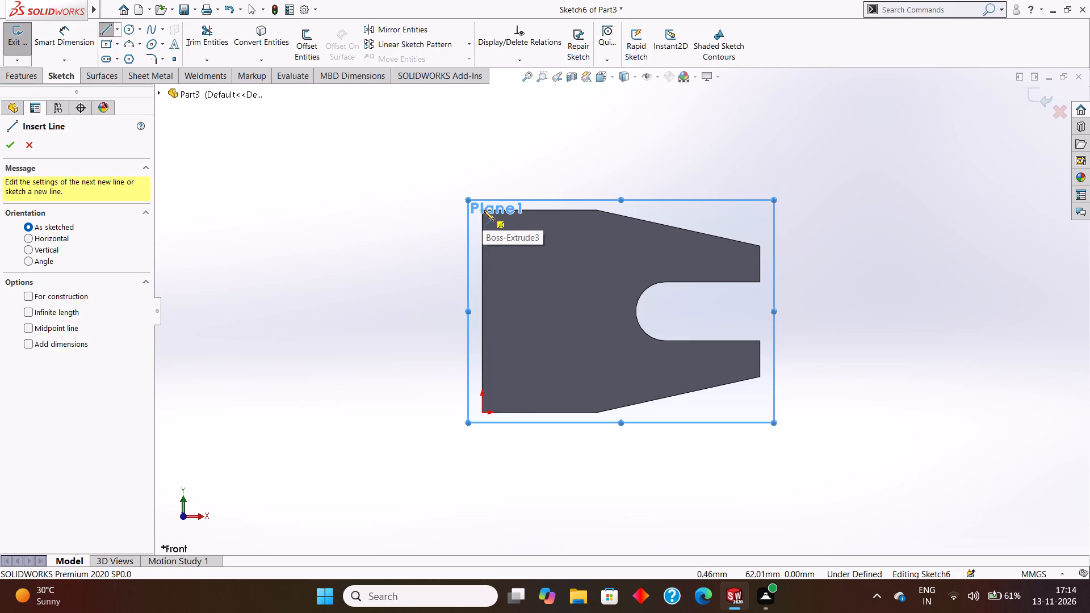
{"action": "left_click", "coordinate": [484, 210]}
{"action": "key", "text": "BackSpace"}
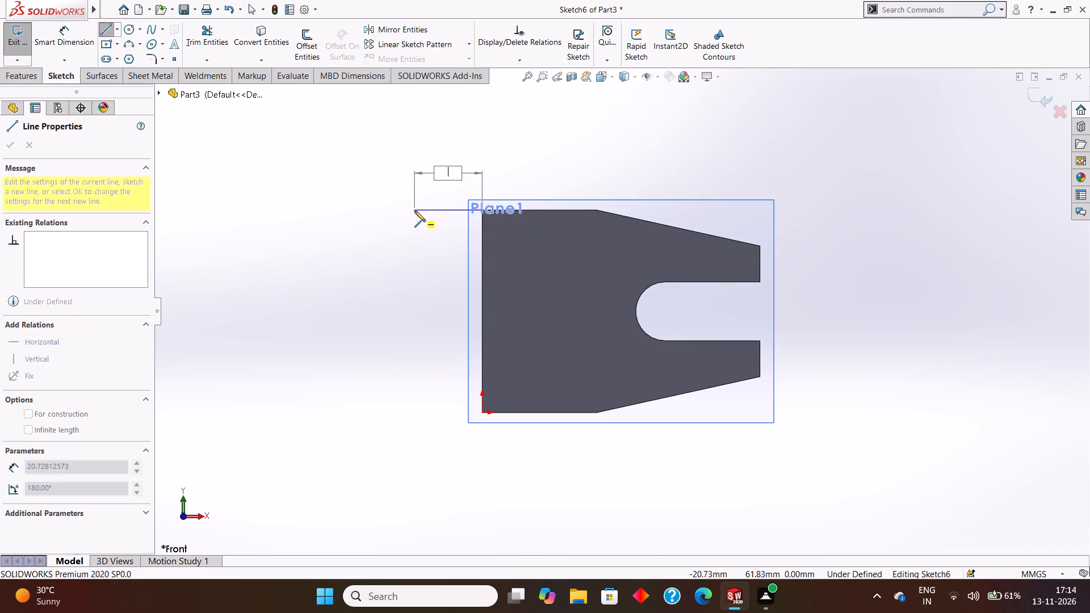
{"action": "type", "text": "27"}
{"action": "key", "text": "Return"}
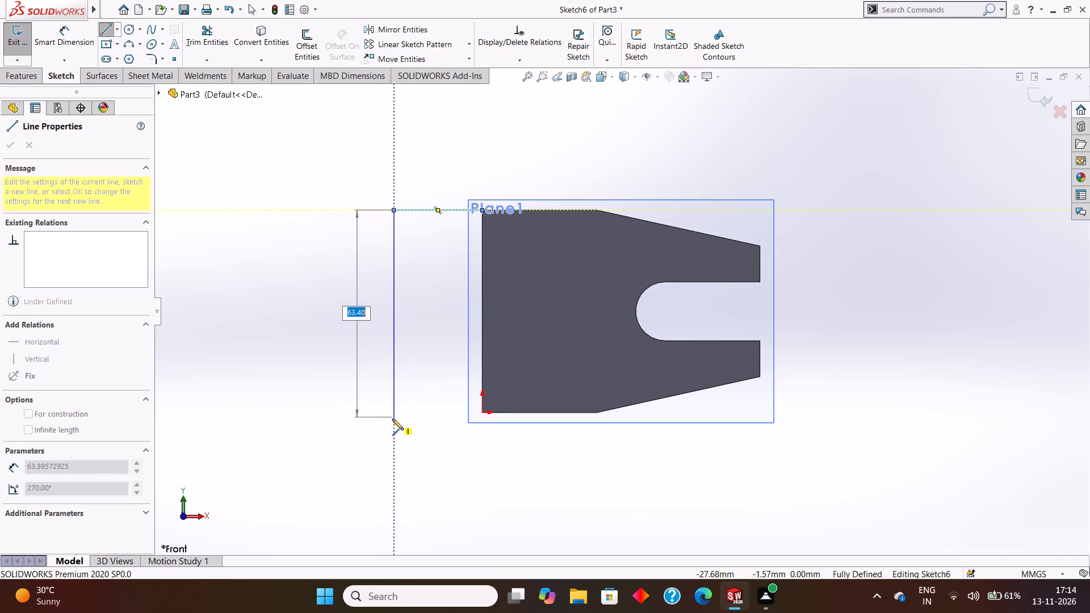
{"action": "left_click", "coordinate": [391, 411]}
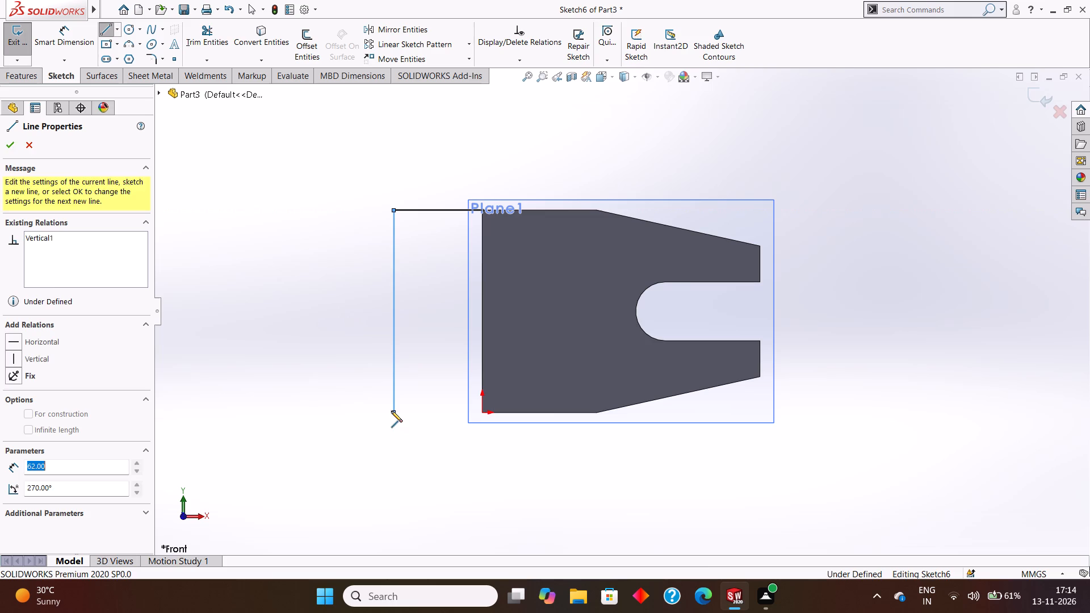
{"action": "left_click", "coordinate": [483, 412]}
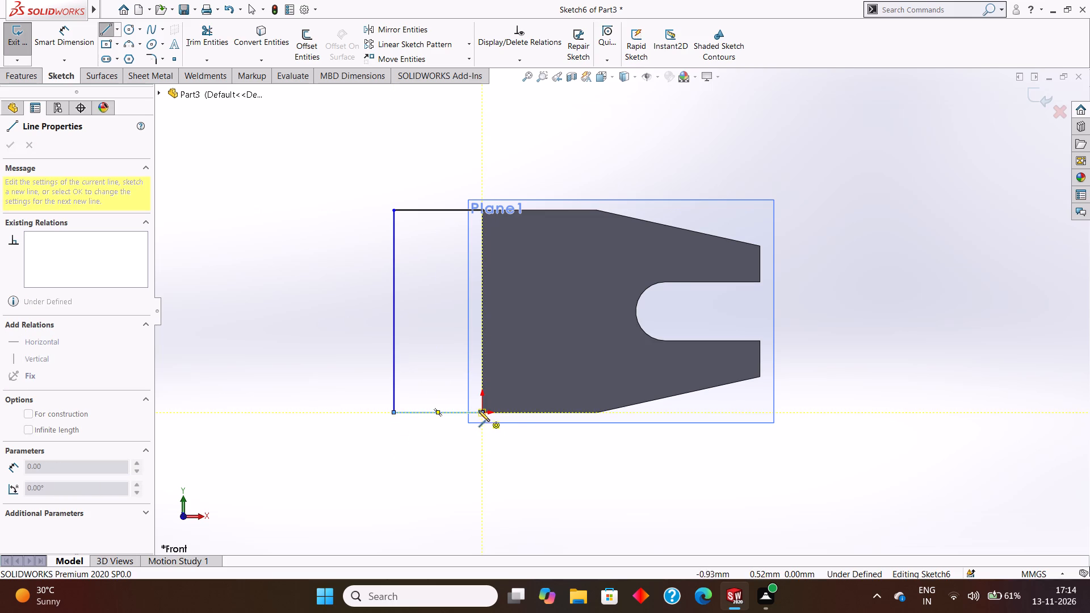
{"action": "key", "text": "Escape"}
{"action": "key", "text": "Escape"}
Examine the three-sided outline against the plate's straight end from several angles.
{"action": "scroll", "coordinate": [497, 268], "scroll_direction": "down", "scroll_amount": 1}
{"action": "scroll", "coordinate": [500, 278], "scroll_direction": "up", "scroll_amount": 3}
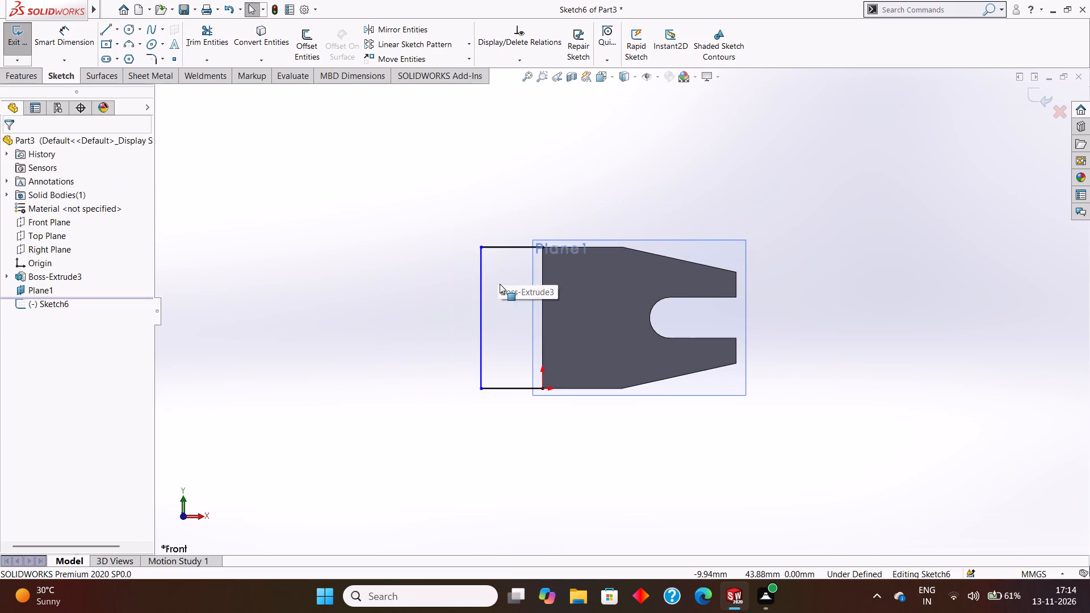
{"action": "scroll", "coordinate": [547, 450], "scroll_direction": "up", "scroll_amount": 1}
{"action": "middle_click_drag", "start_coordinate": [546, 447], "coordinate": [568, 246]}
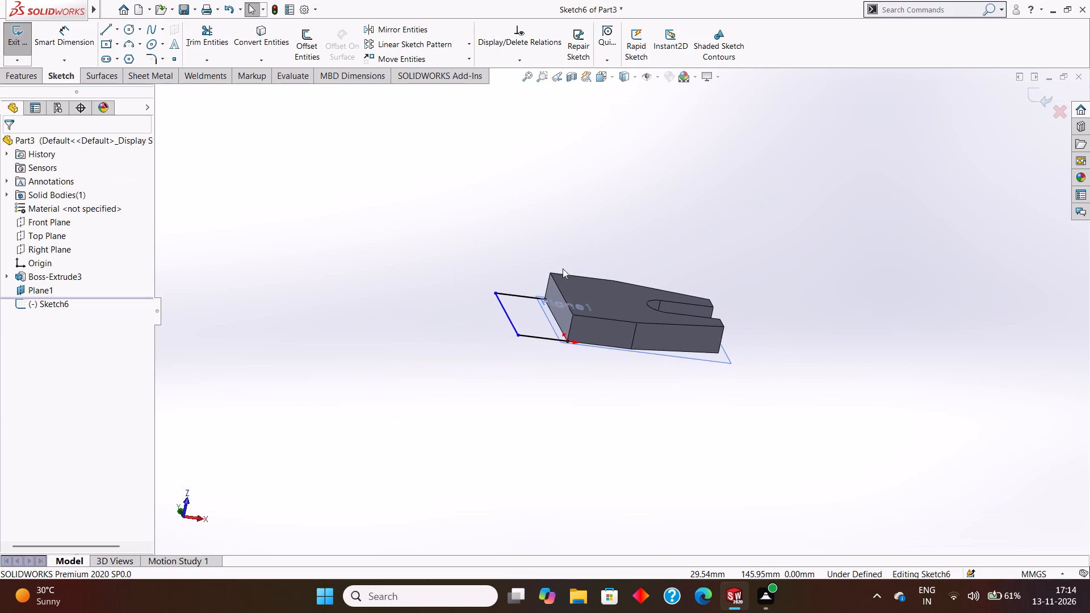
{"action": "middle_click_drag", "start_coordinate": [560, 373], "coordinate": [571, 323]}
{"action": "middle_click_drag", "start_coordinate": [563, 377], "coordinate": [536, 401]}
{"action": "middle_click_drag", "start_coordinate": [535, 367], "coordinate": [551, 393]}
{"action": "middle_click_drag", "start_coordinate": [551, 393], "coordinate": [565, 404]}
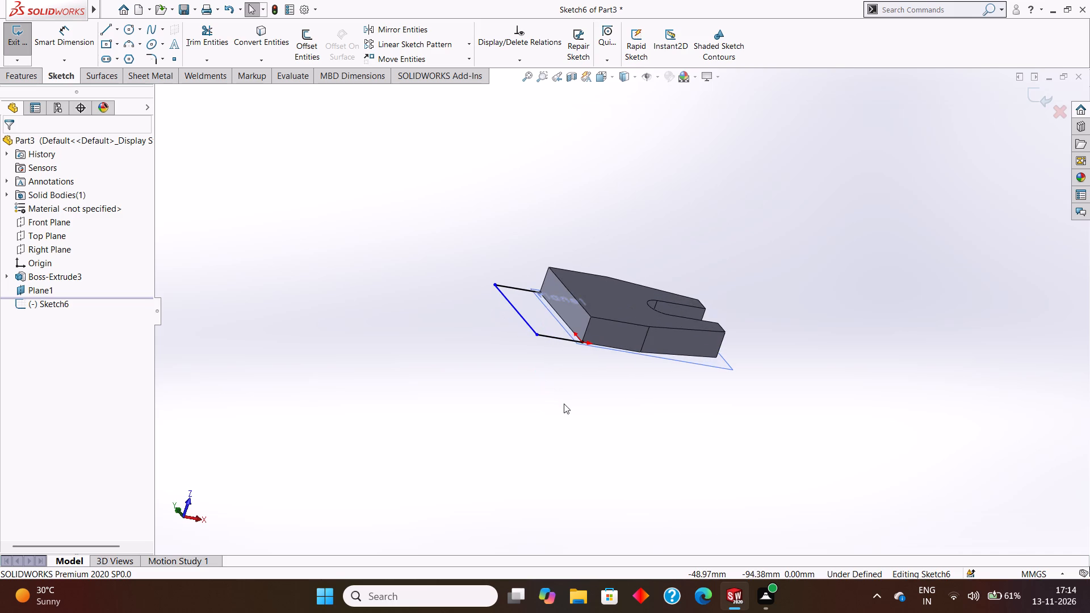
{"action": "middle_click", "coordinate": [564, 404]}
{"action": "middle_click_drag", "start_coordinate": [564, 405], "coordinate": [553, 400]}
{"action": "middle_click", "coordinate": [552, 400]}
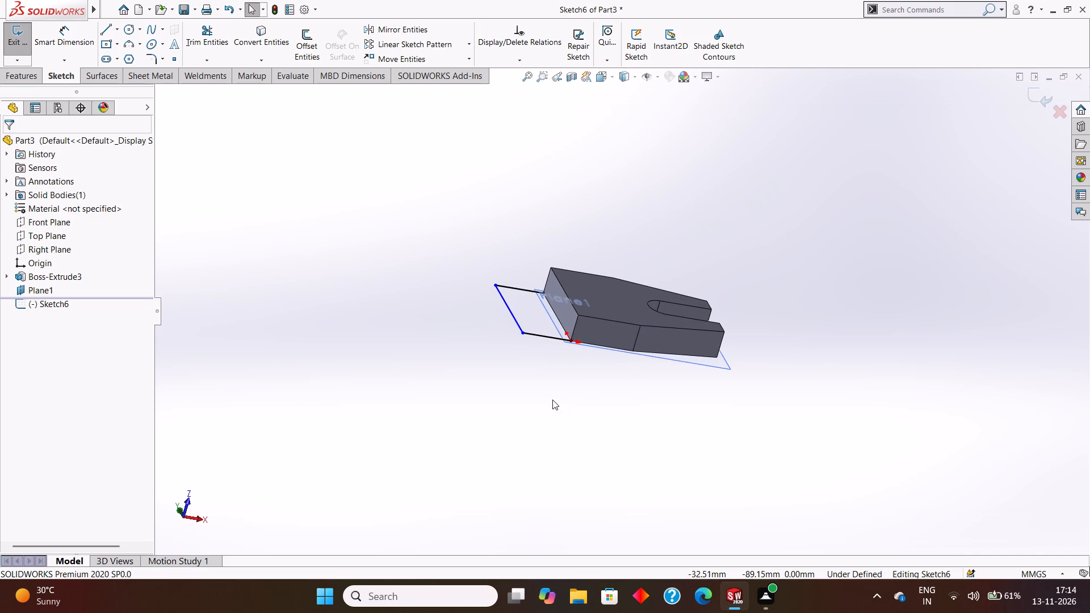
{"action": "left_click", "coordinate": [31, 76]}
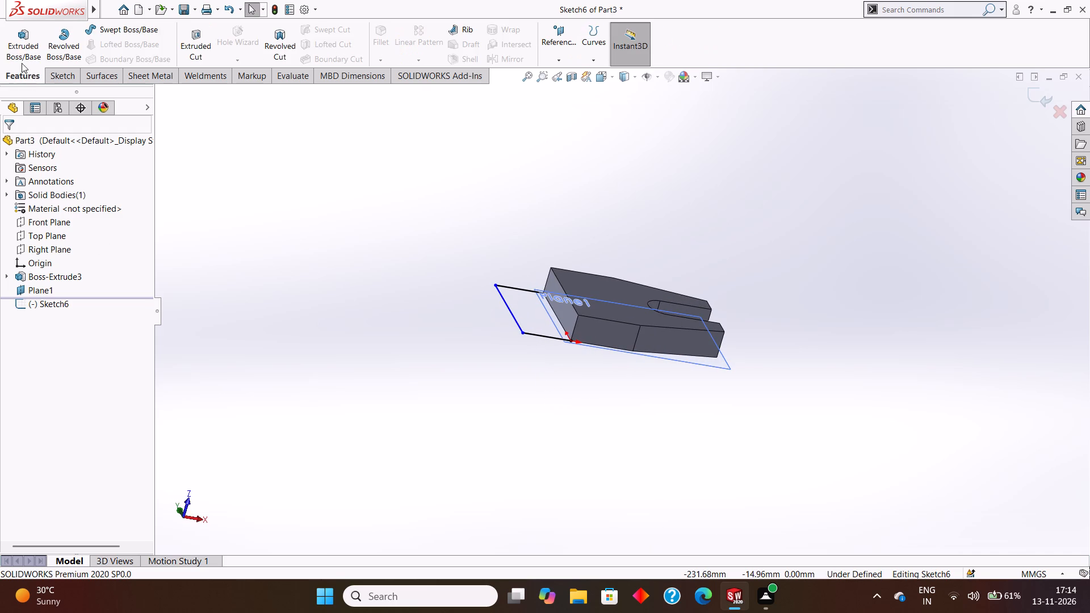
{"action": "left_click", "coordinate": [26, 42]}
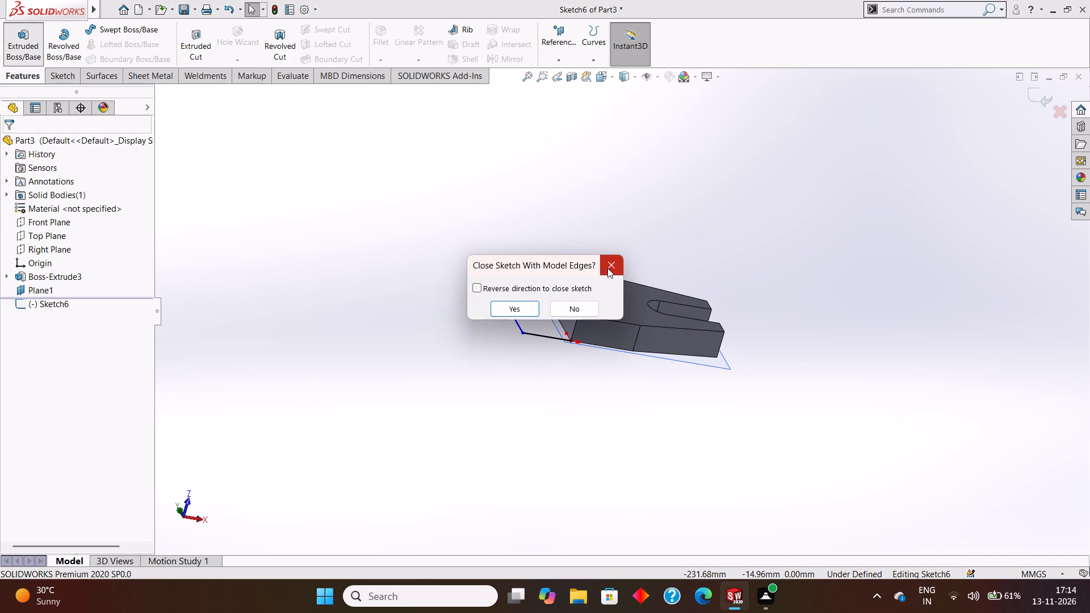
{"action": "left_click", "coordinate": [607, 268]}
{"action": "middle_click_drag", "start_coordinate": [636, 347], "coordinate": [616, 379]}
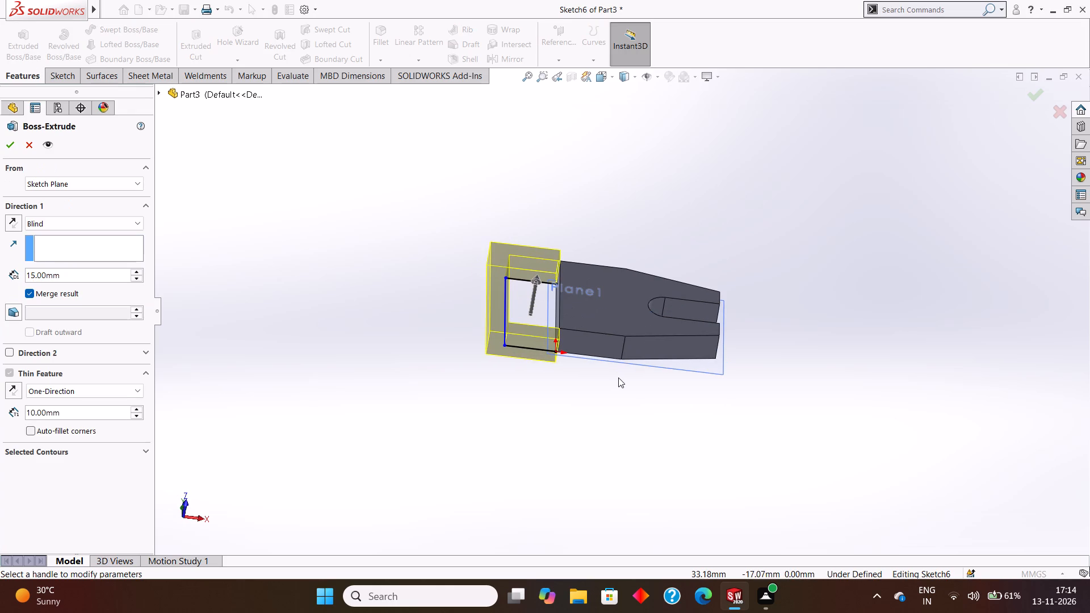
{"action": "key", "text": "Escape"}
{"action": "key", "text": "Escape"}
Close the rectangular profile with a 62 mm vertical line along the plate's straight end, from its upper corner to the origin.
{"action": "middle_click_drag", "start_coordinate": [607, 383], "coordinate": [614, 418]}
{"action": "scroll", "coordinate": [556, 272], "scroll_direction": "down", "scroll_amount": 3}
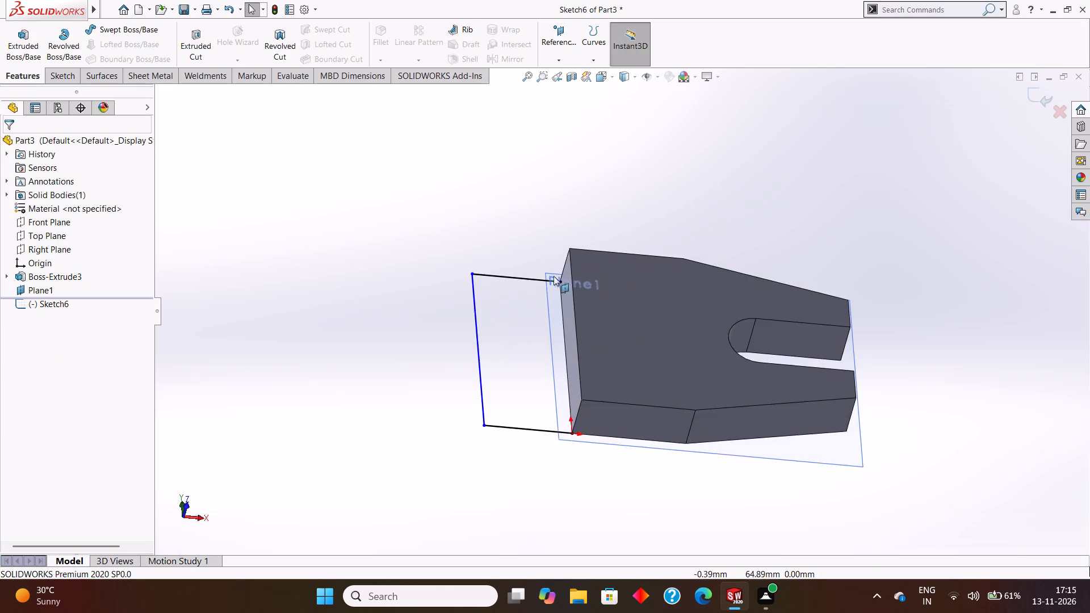
{"action": "scroll", "coordinate": [554, 276], "scroll_direction": "down", "scroll_amount": 3}
{"action": "left_click", "coordinate": [565, 303]}
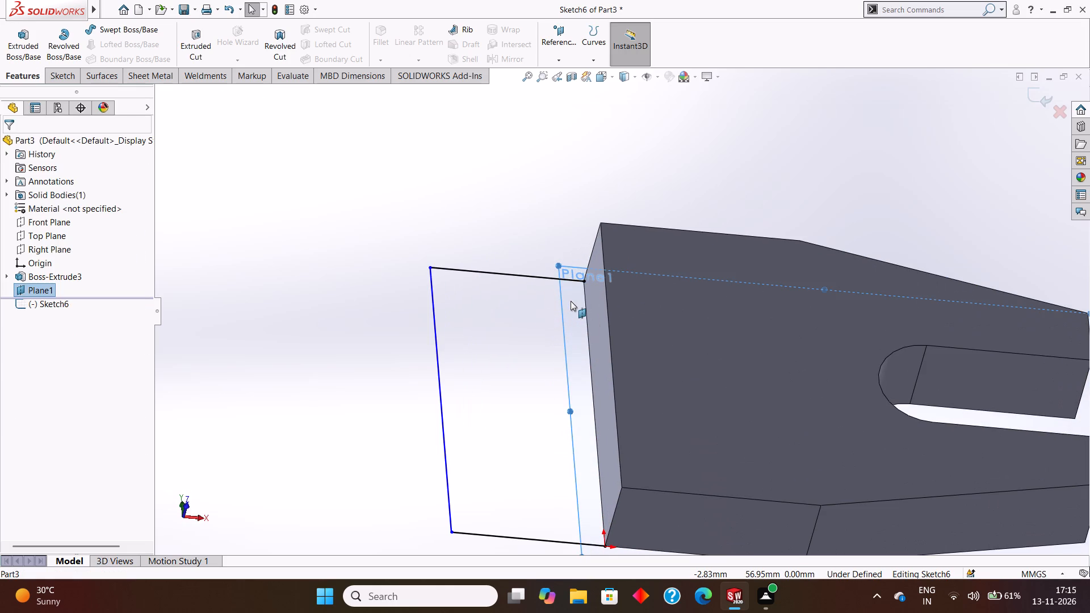
{"action": "key", "text": "ctrl+8"}
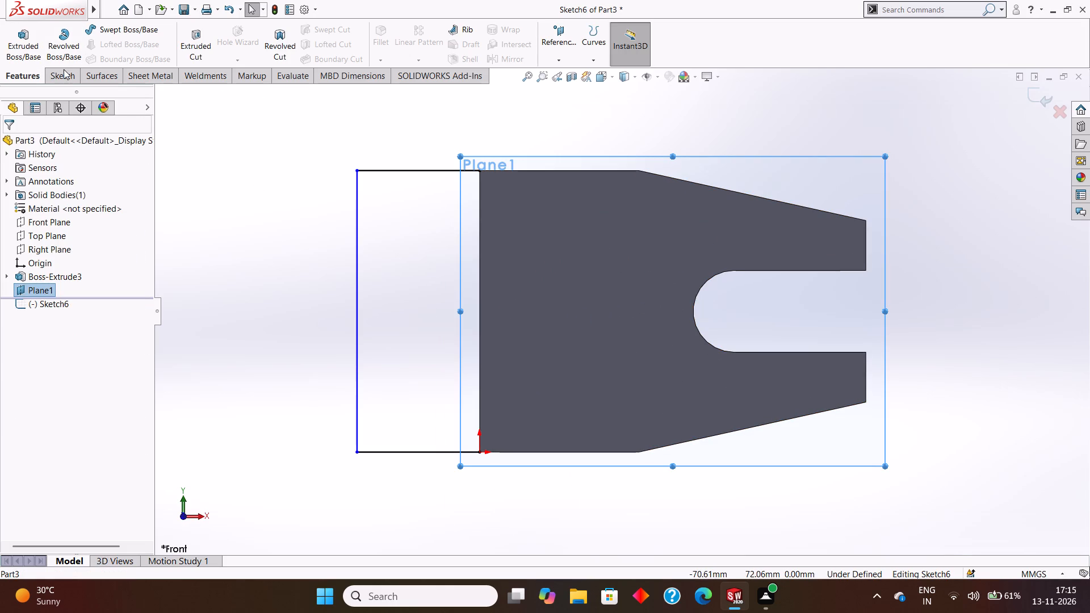
{"action": "left_click", "coordinate": [64, 69]}
{"action": "left_click", "coordinate": [107, 26]}
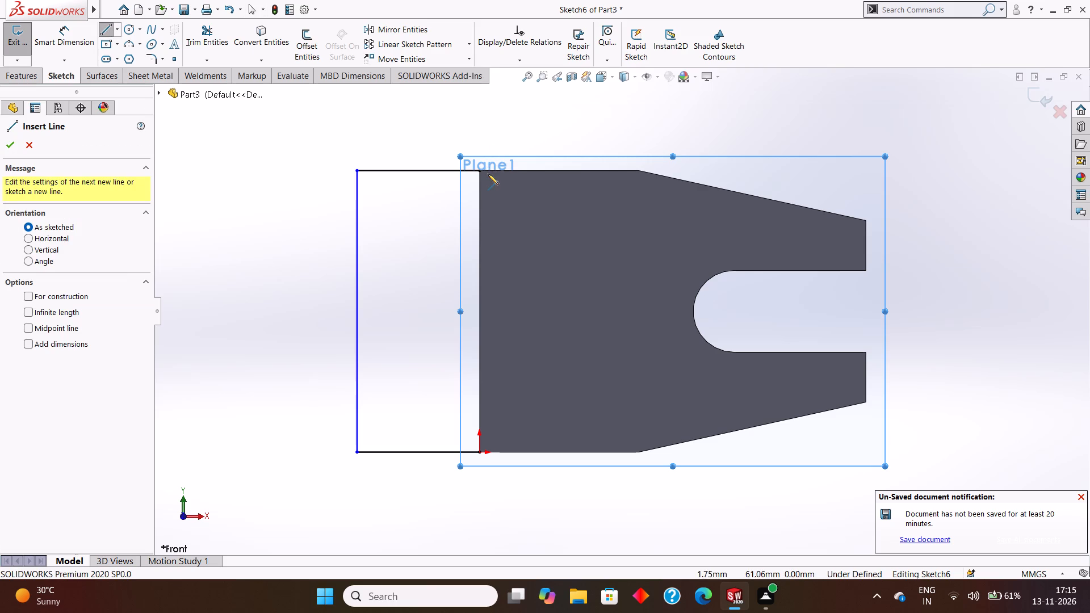
{"action": "left_click", "coordinate": [481, 170]}
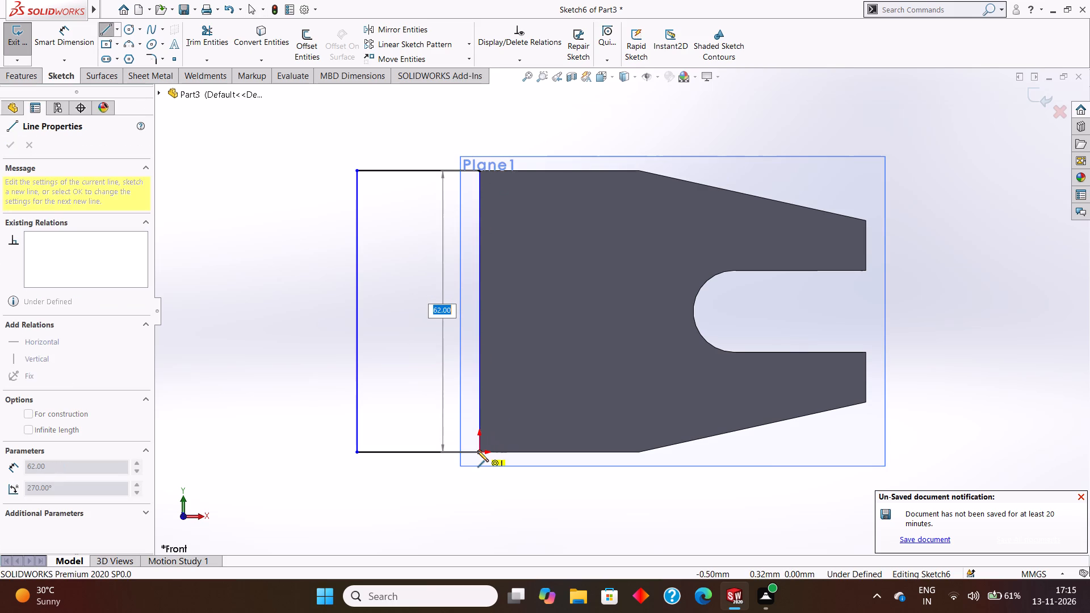
{"action": "left_click", "coordinate": [477, 451]}
{"action": "key", "text": "Escape"}
{"action": "key", "text": "Escape"}
{"action": "key", "text": "Escape"}
{"action": "key", "text": "Escape"}
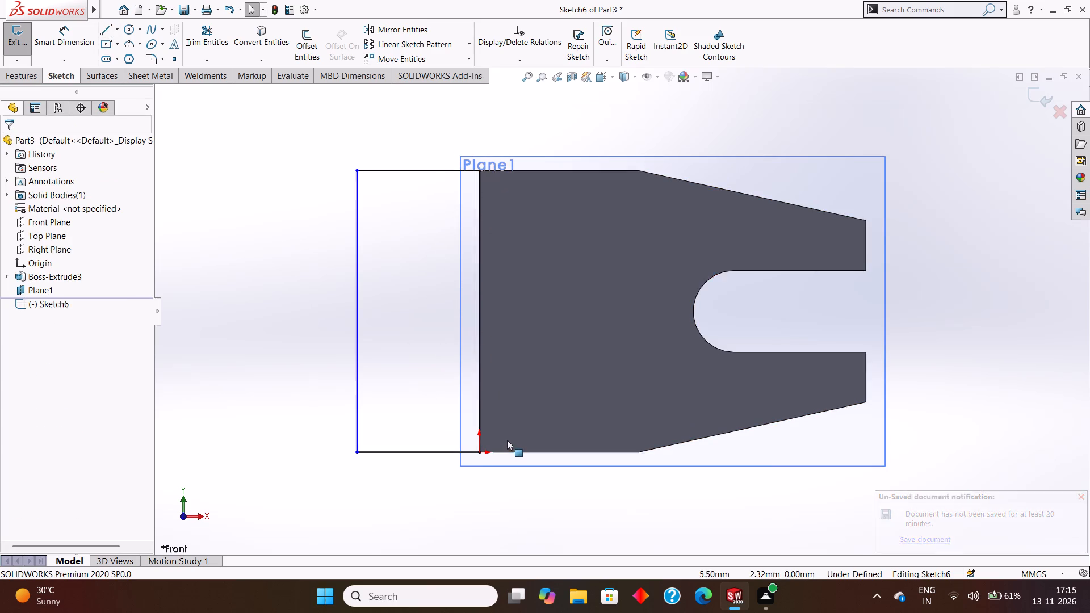
Extrude the closed rectangular profile as a blind boss 42 mm deep, merged with the plate.
{"action": "left_click", "coordinate": [22, 77]}
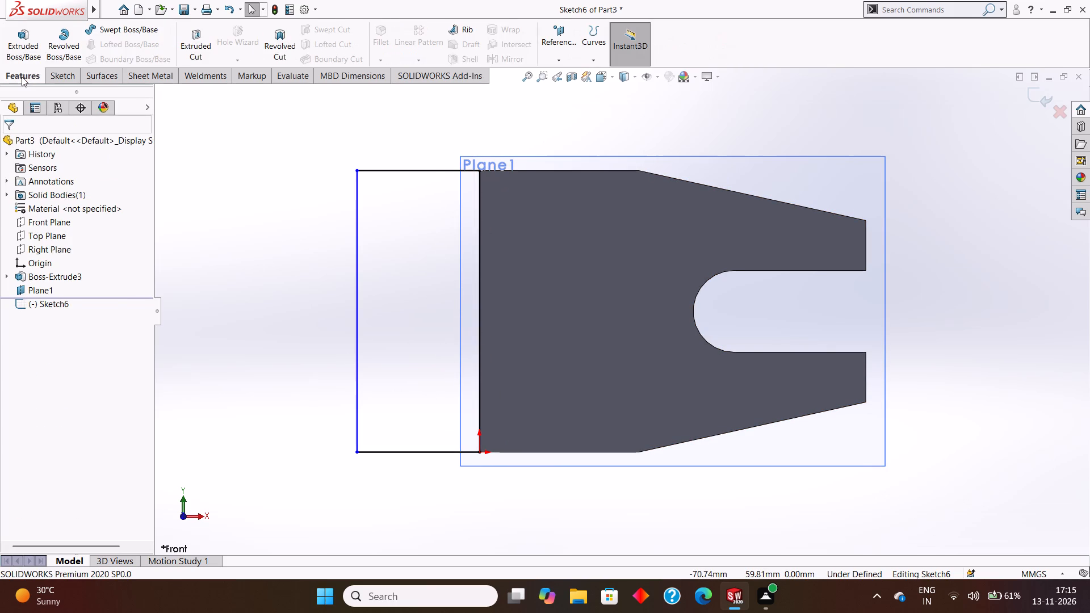
{"action": "left_click", "coordinate": [31, 47]}
{"action": "middle_click_drag", "start_coordinate": [514, 302], "coordinate": [514, 297]}
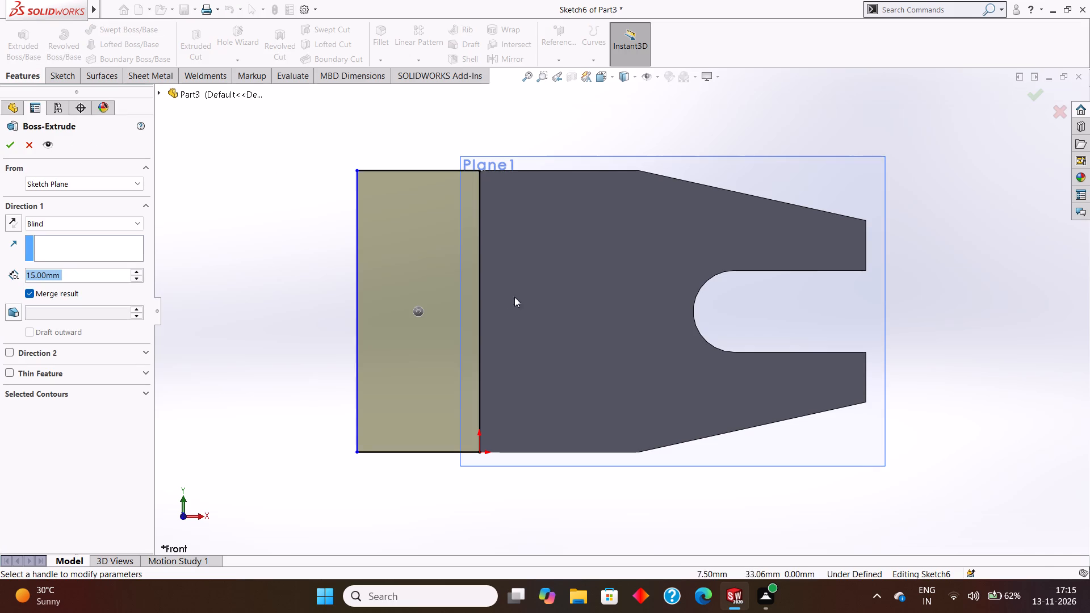
{"action": "middle_click_drag", "start_coordinate": [514, 297], "coordinate": [514, 114]}
{"action": "middle_click_drag", "start_coordinate": [517, 196], "coordinate": [519, 156]}
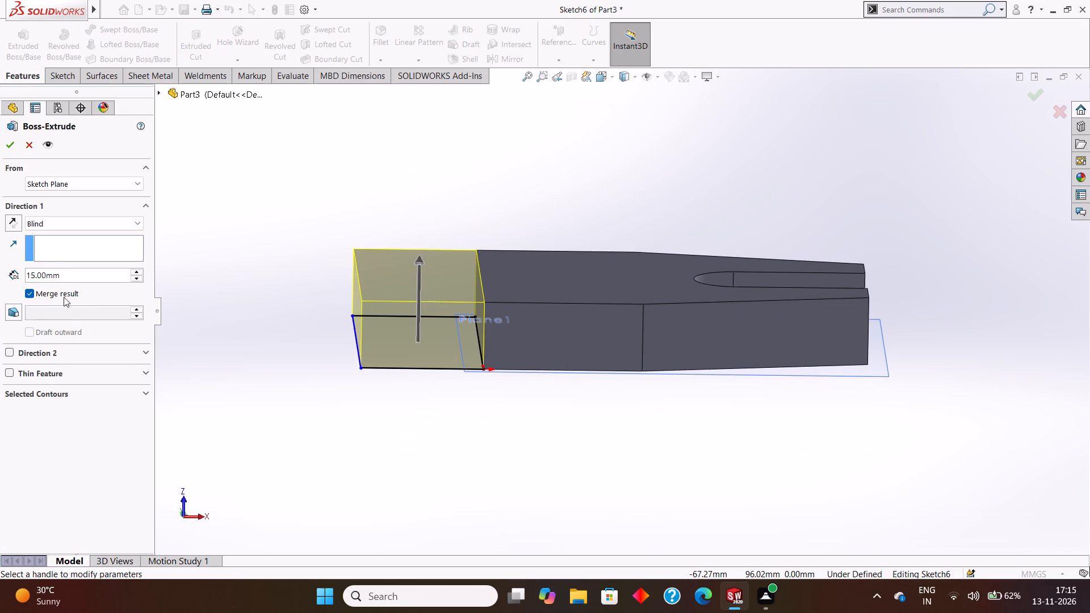
{"action": "left_click", "coordinate": [65, 275]}
{"action": "left_click_drag", "start_coordinate": [84, 272], "coordinate": [20, 271]}
{"action": "key", "text": "BackSpace"}
{"action": "type", "text": "42"}
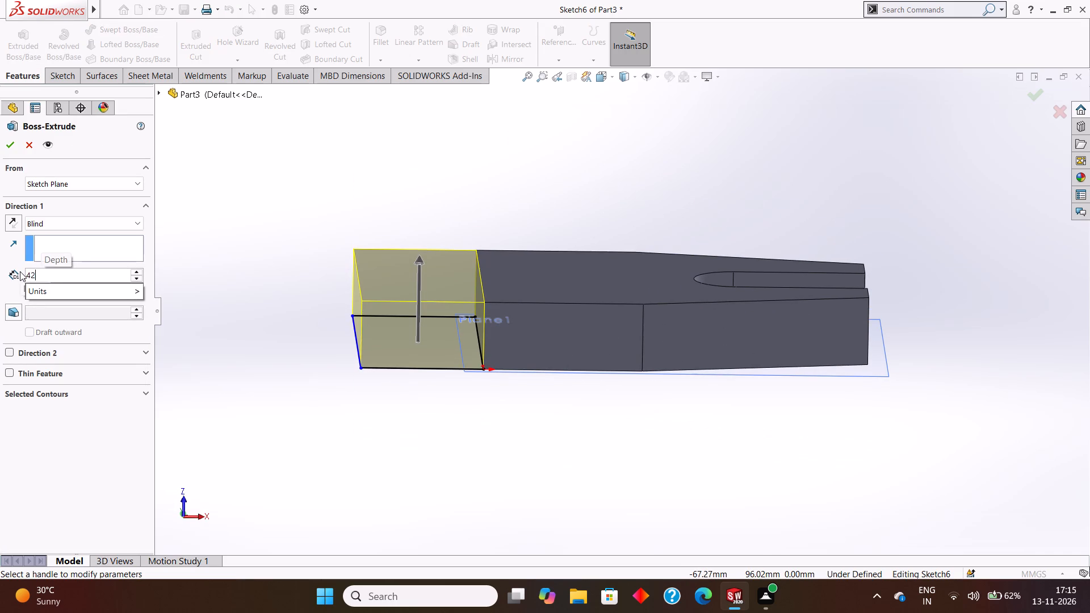
{"action": "key", "text": "Return"}
{"action": "left_click", "coordinate": [9, 147]}
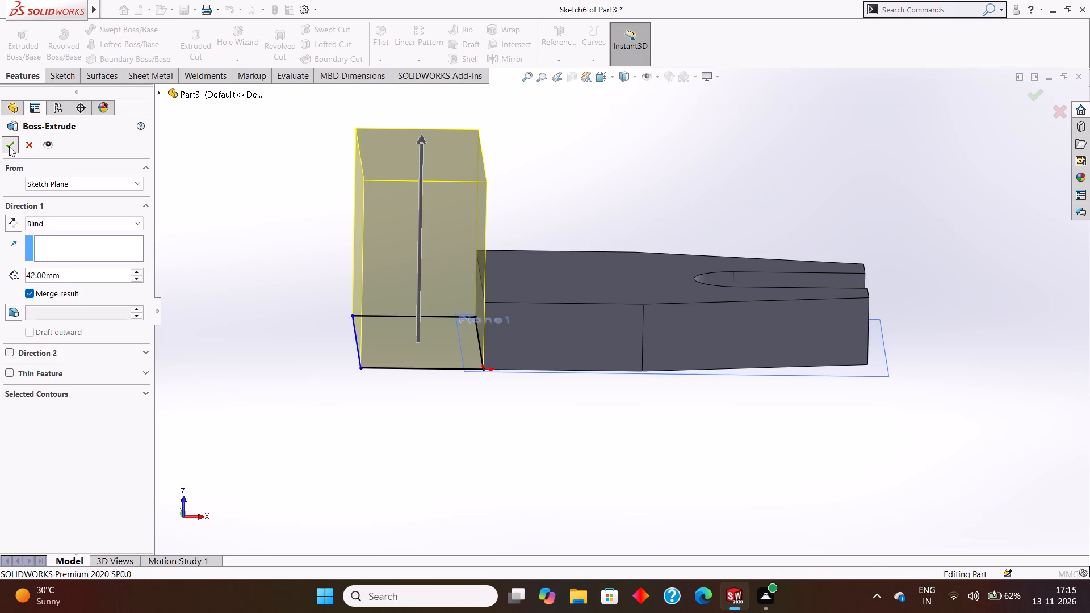
Save the part as "drawing 5" in the tryfuji folder.
{"action": "left_click", "coordinate": [664, 173]}
{"action": "scroll", "coordinate": [664, 173], "scroll_direction": "up", "scroll_amount": 3}
{"action": "middle_click", "coordinate": [664, 172]}
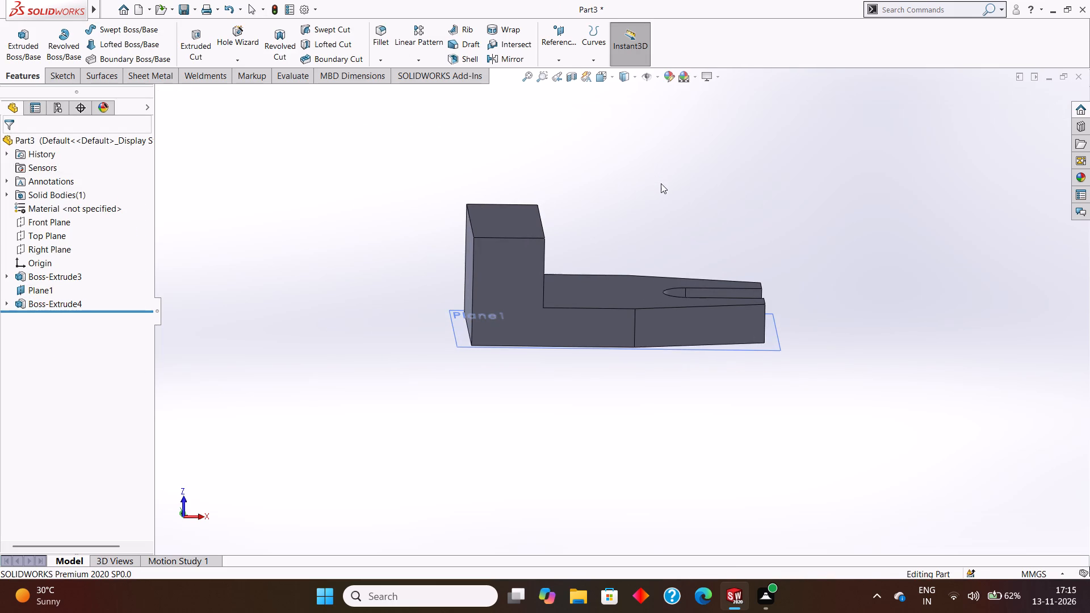
{"action": "key", "text": "ctrl+s"}
{"action": "scroll", "coordinate": [622, 297], "scroll_direction": "down", "scroll_amount": 4}
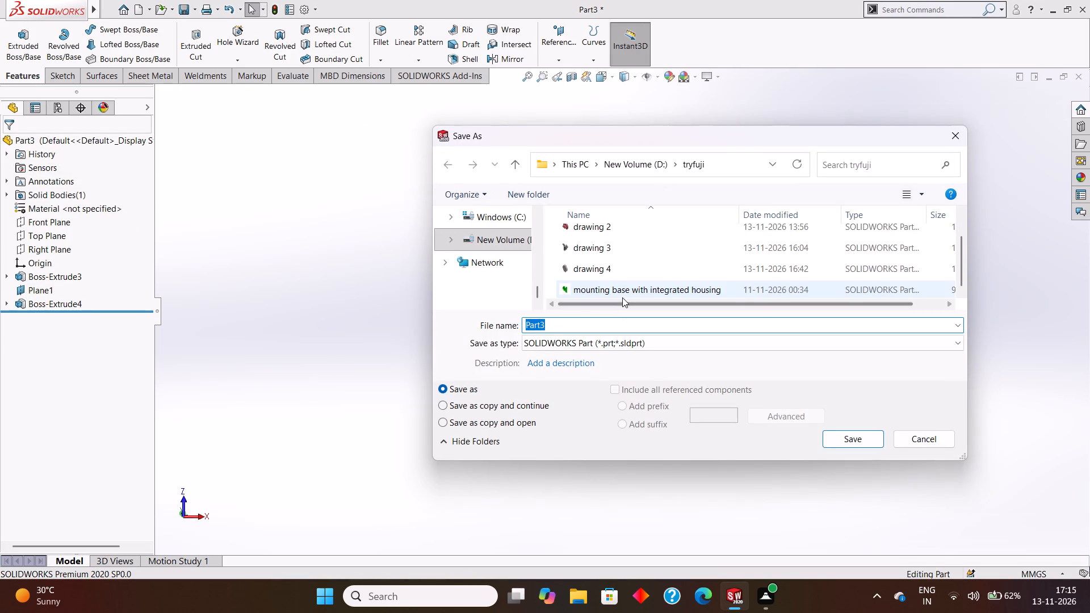
{"action": "left_click", "coordinate": [564, 320]}
{"action": "left_click_drag", "start_coordinate": [569, 321], "coordinate": [524, 322]}
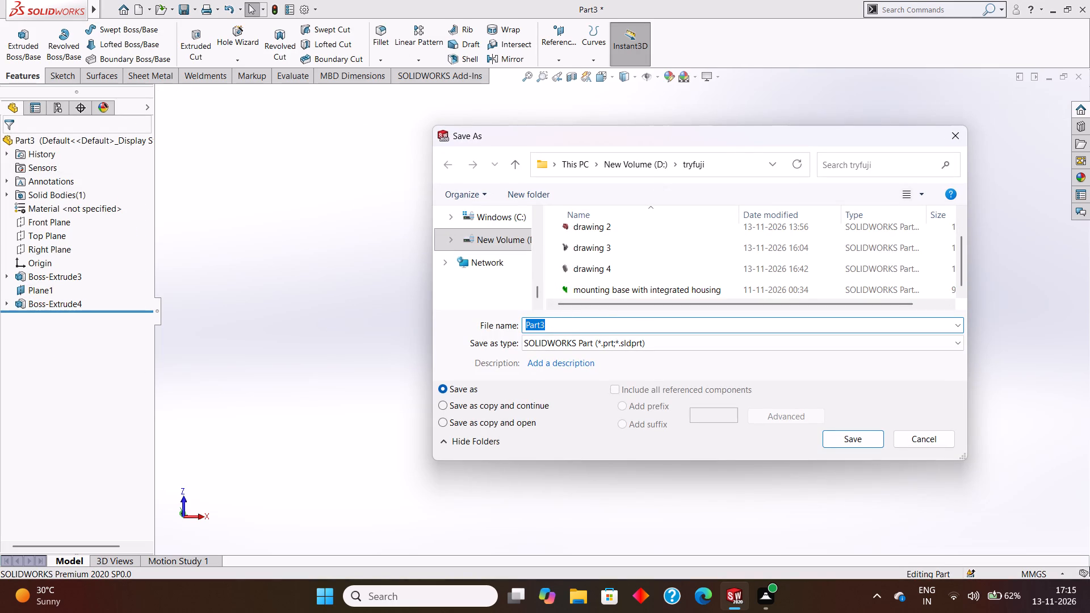
{"action": "key", "text": "BackSpace"}
{"action": "key", "text": "d"}
{"action": "type", "text": "rawing 5"}
{"action": "key", "text": "Return"}
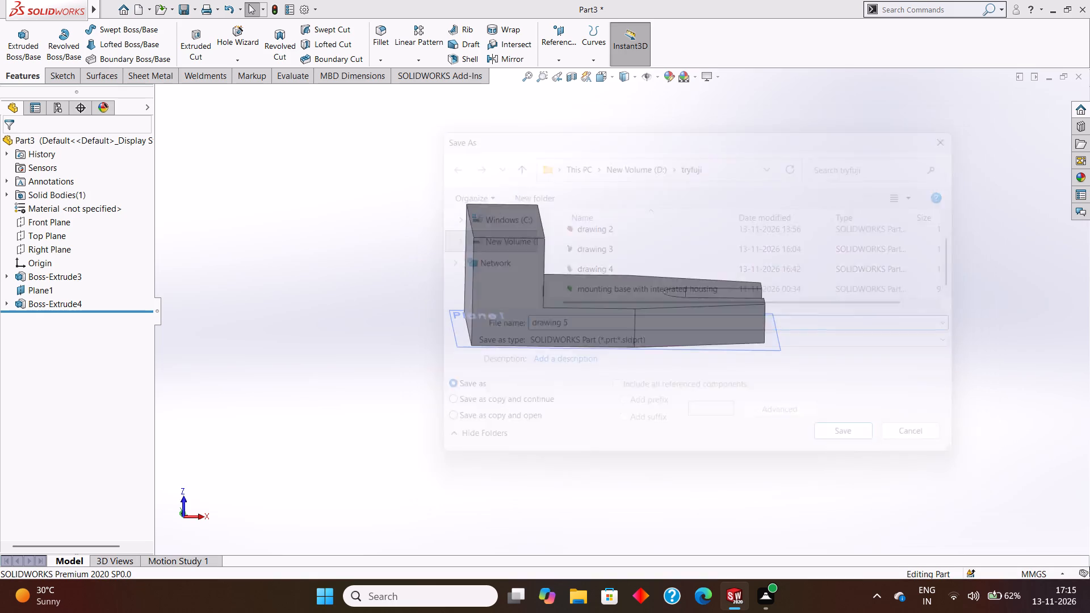
Hide the reference plane Plane1 under the part.
{"action": "middle_click", "coordinate": [569, 408]}
{"action": "middle_click_drag", "start_coordinate": [618, 387], "coordinate": [631, 413]}
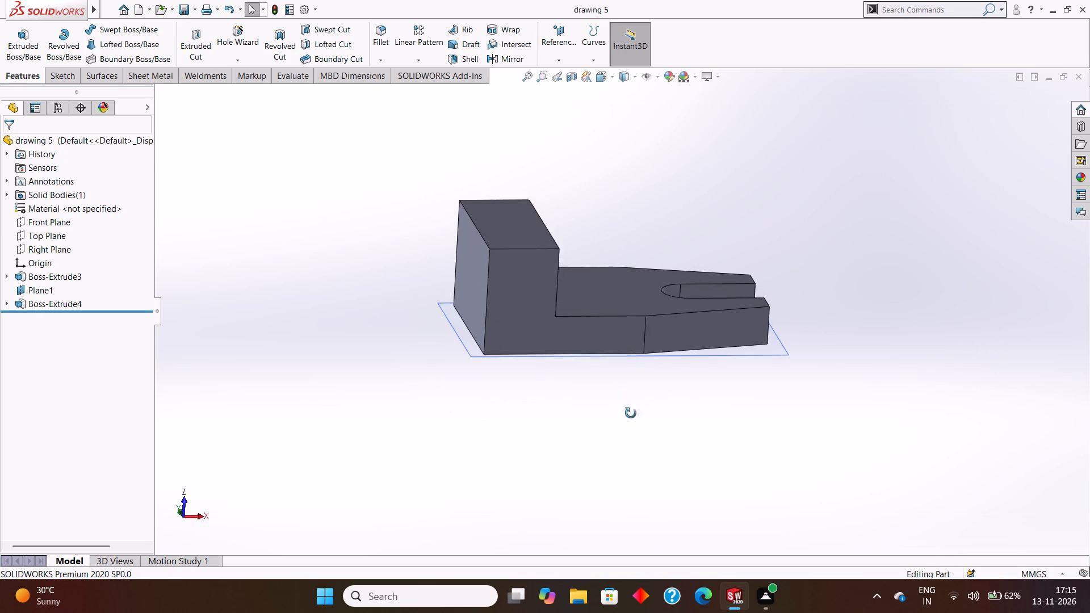
{"action": "middle_click_drag", "start_coordinate": [631, 413], "coordinate": [631, 430]}
{"action": "middle_click_drag", "start_coordinate": [640, 421], "coordinate": [642, 431]}
{"action": "right_click", "coordinate": [452, 315]}
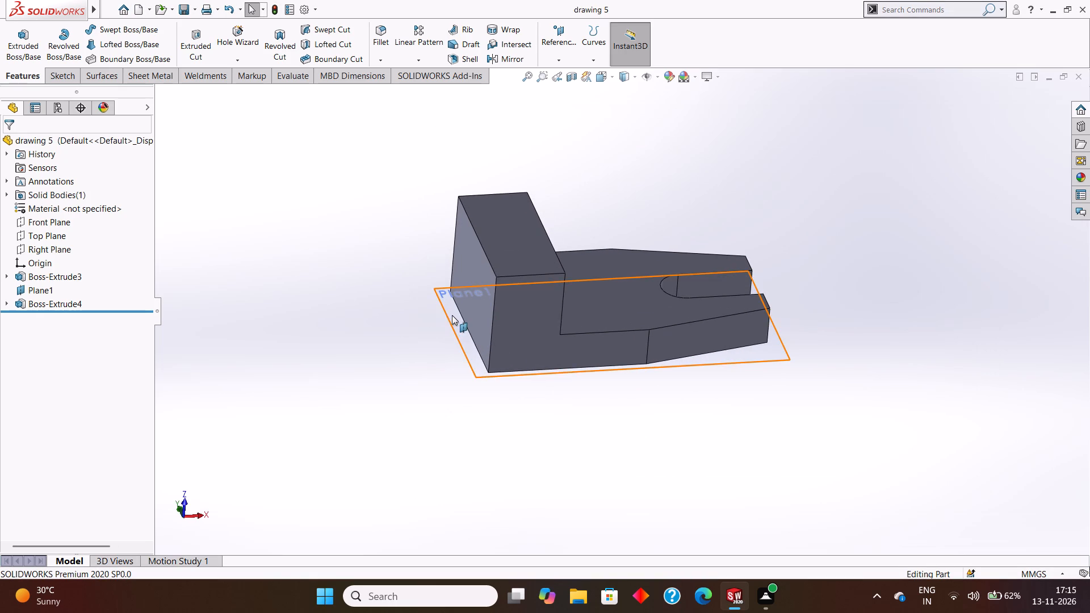
{"action": "left_click", "coordinate": [493, 298]}
Examine the block and the slotted plate from several angles.
{"action": "middle_click_drag", "start_coordinate": [469, 414], "coordinate": [457, 387]}
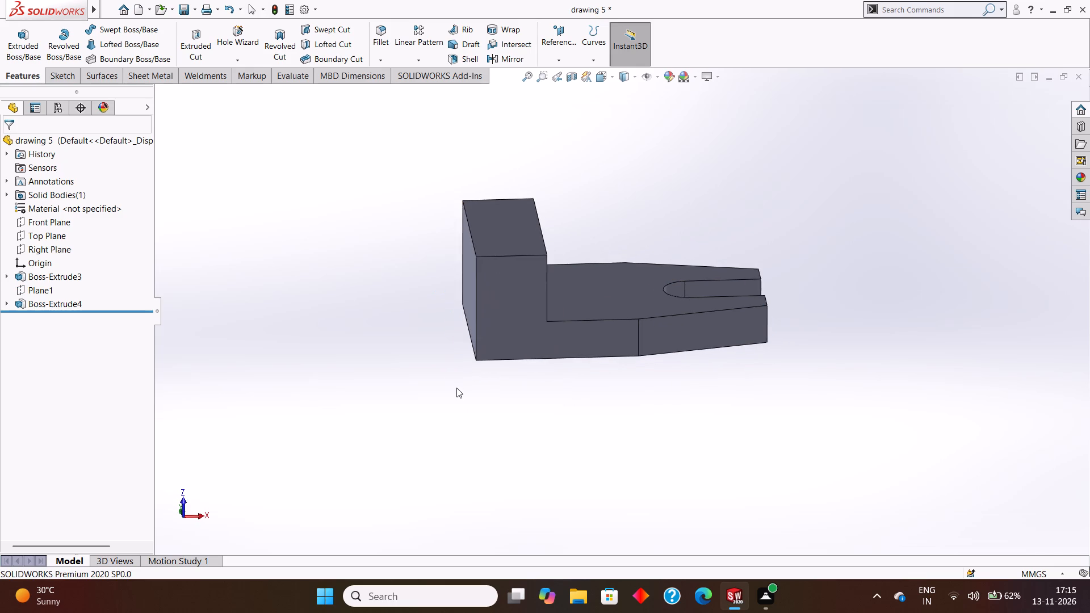
{"action": "middle_click_drag", "start_coordinate": [456, 388], "coordinate": [435, 380]}
{"action": "middle_click_drag", "start_coordinate": [490, 393], "coordinate": [475, 386]}
{"action": "middle_click_drag", "start_coordinate": [468, 384], "coordinate": [452, 378]}
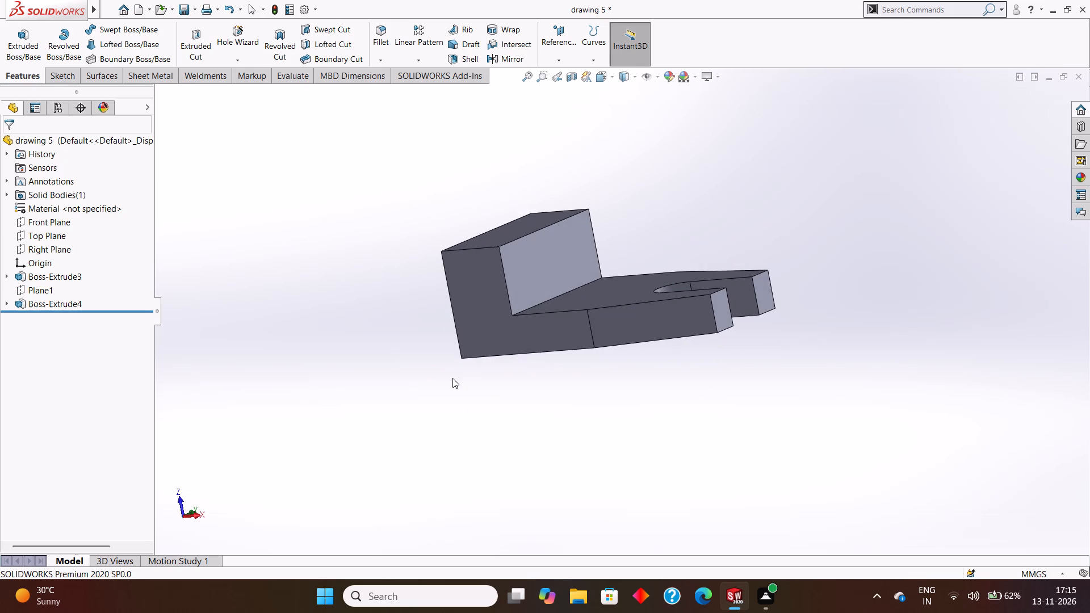
{"action": "middle_click_drag", "start_coordinate": [452, 378], "coordinate": [476, 389]}
{"action": "middle_click_drag", "start_coordinate": [455, 377], "coordinate": [478, 387]}
{"action": "middle_click_drag", "start_coordinate": [478, 387], "coordinate": [506, 397]}
{"action": "middle_click_drag", "start_coordinate": [506, 397], "coordinate": [513, 397]}
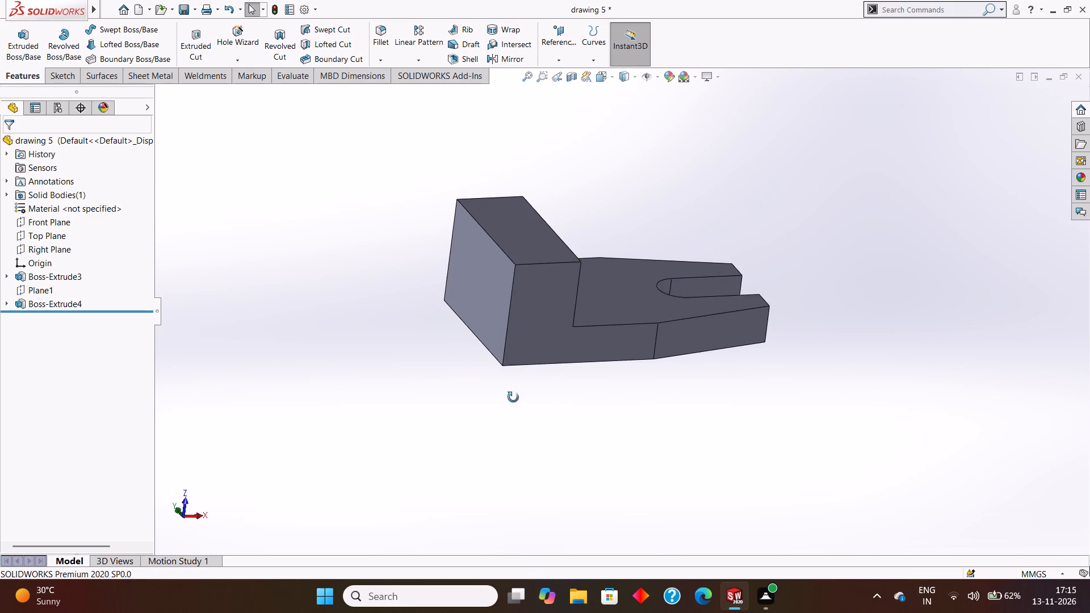
{"action": "middle_click_drag", "start_coordinate": [513, 397], "coordinate": [535, 406]}
{"action": "middle_click_drag", "start_coordinate": [527, 401], "coordinate": [537, 403]}
Open a new sketch on the block's outer end face and view that face straight on.
{"action": "middle_click_drag", "start_coordinate": [527, 384], "coordinate": [509, 339]}
{"action": "scroll", "coordinate": [508, 288], "scroll_direction": "up", "scroll_amount": 1}
{"action": "middle_click_drag", "start_coordinate": [506, 281], "coordinate": [523, 303]}
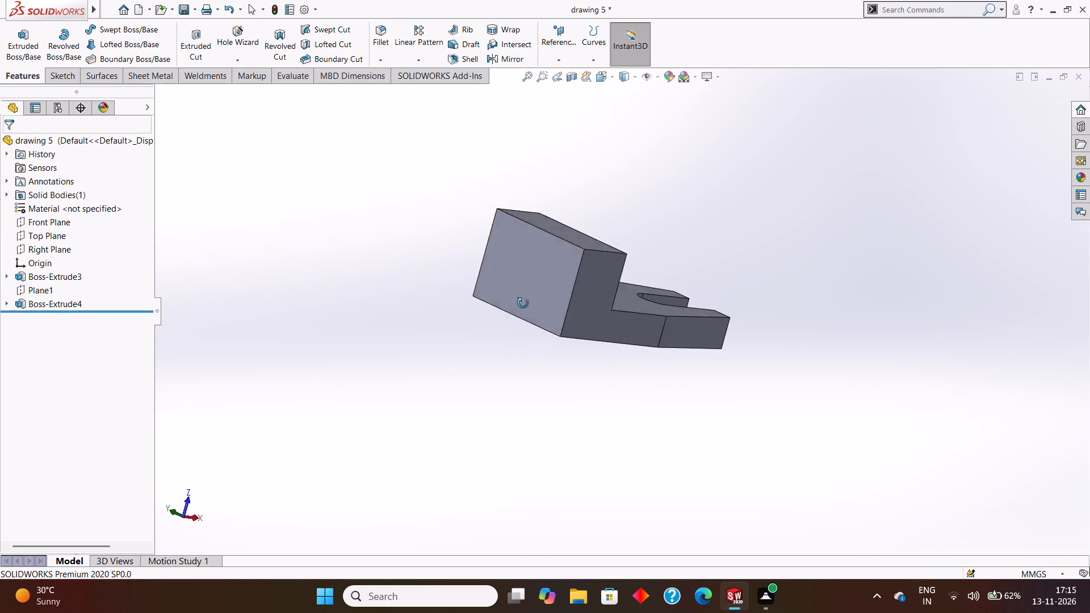
{"action": "middle_click_drag", "start_coordinate": [523, 303], "coordinate": [575, 375]}
{"action": "left_click", "coordinate": [597, 303]}
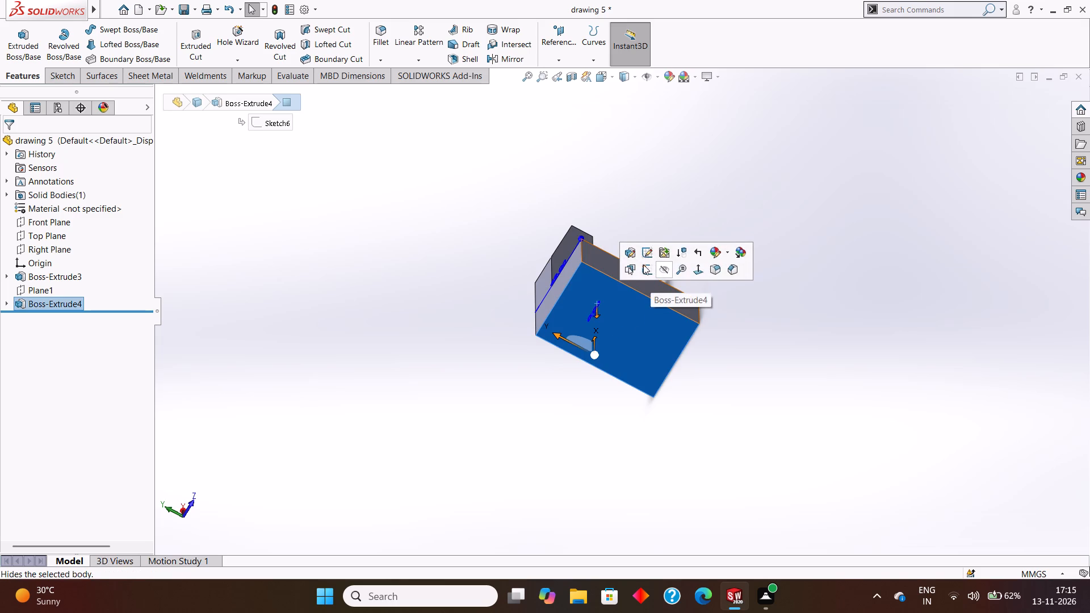
{"action": "left_click", "coordinate": [643, 264]}
{"action": "key", "text": "ctrl+8"}
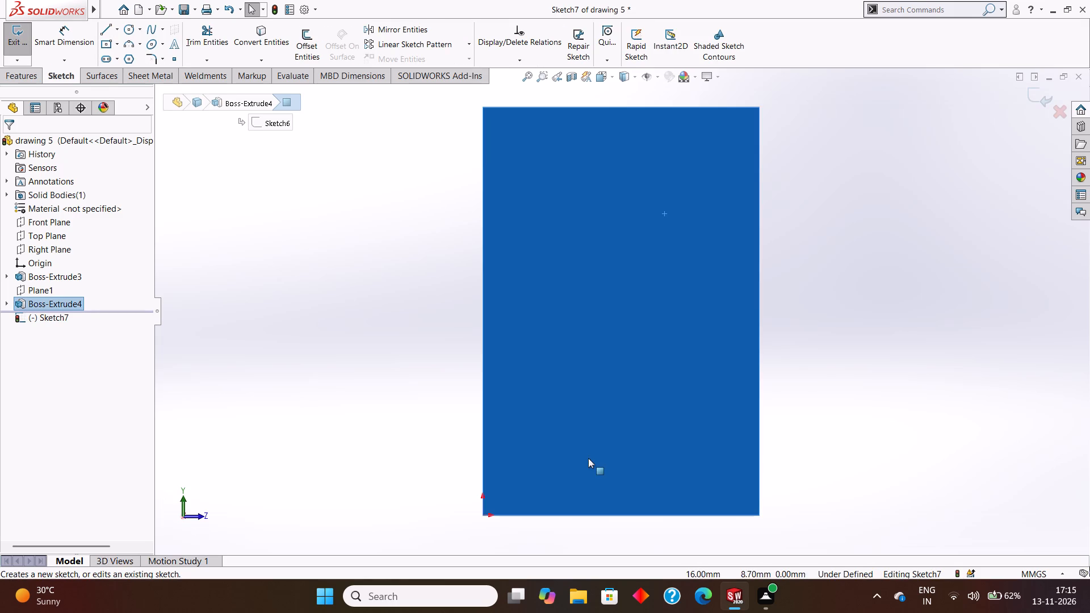
{"action": "middle_click_drag", "start_coordinate": [938, 303], "coordinate": [896, 291]}
{"action": "scroll", "coordinate": [896, 291], "scroll_direction": "up", "scroll_amount": 2}
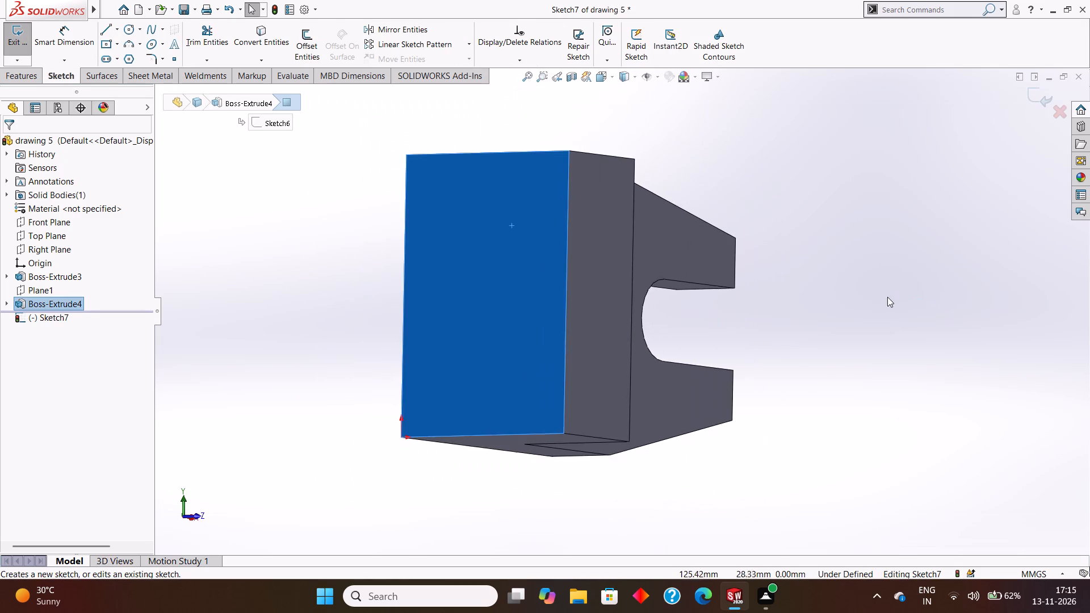
{"action": "middle_click_drag", "start_coordinate": [873, 297], "coordinate": [860, 182]}
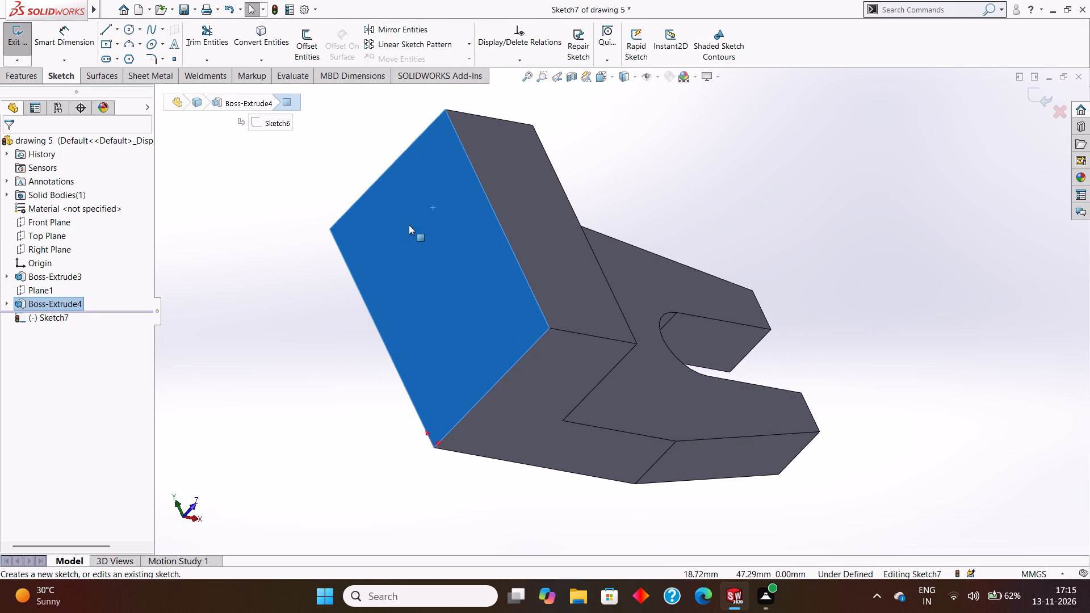
{"action": "left_click", "coordinate": [409, 224]}
{"action": "key", "text": "ctrl+8"}
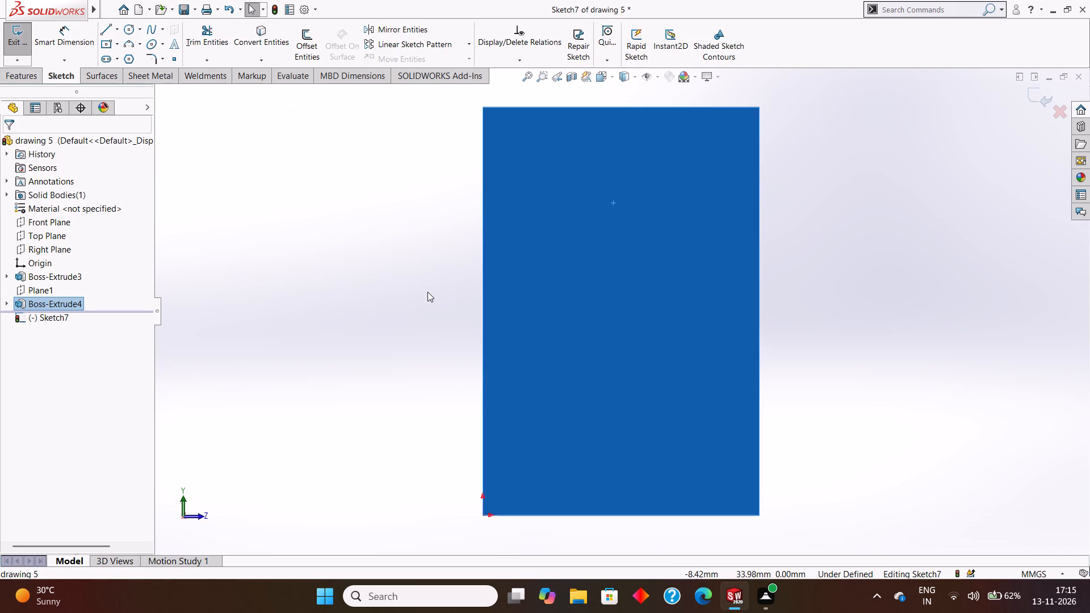
{"action": "key", "text": "Escape"}
{"action": "key", "text": "Escape"}
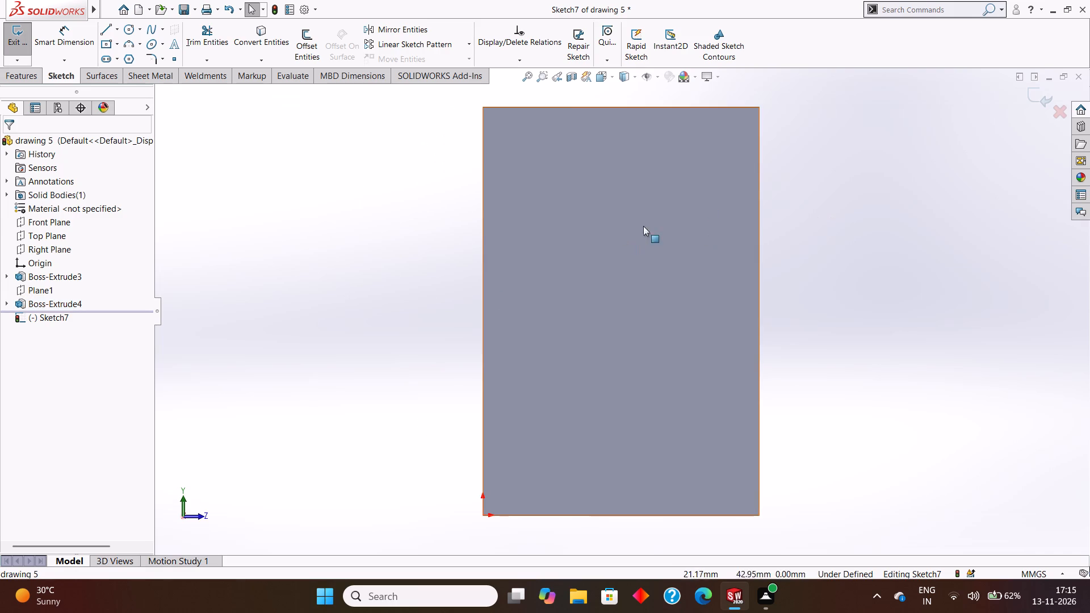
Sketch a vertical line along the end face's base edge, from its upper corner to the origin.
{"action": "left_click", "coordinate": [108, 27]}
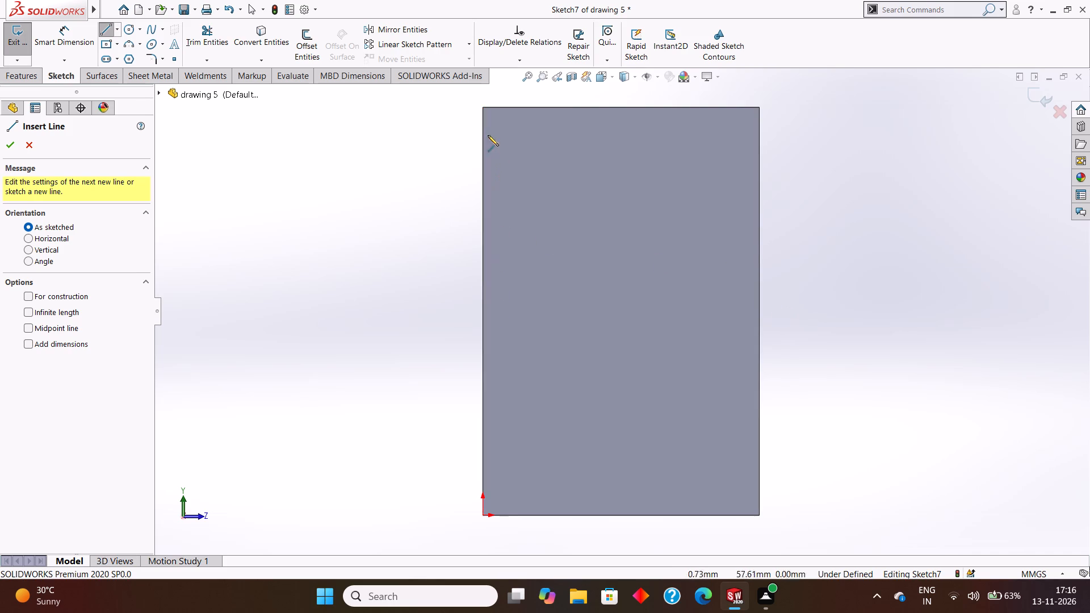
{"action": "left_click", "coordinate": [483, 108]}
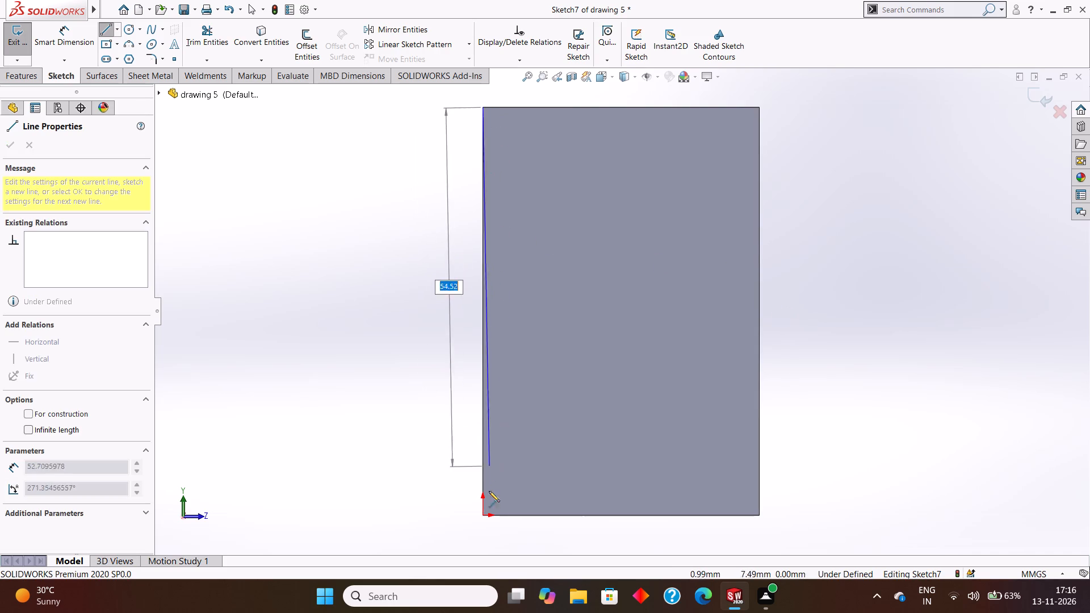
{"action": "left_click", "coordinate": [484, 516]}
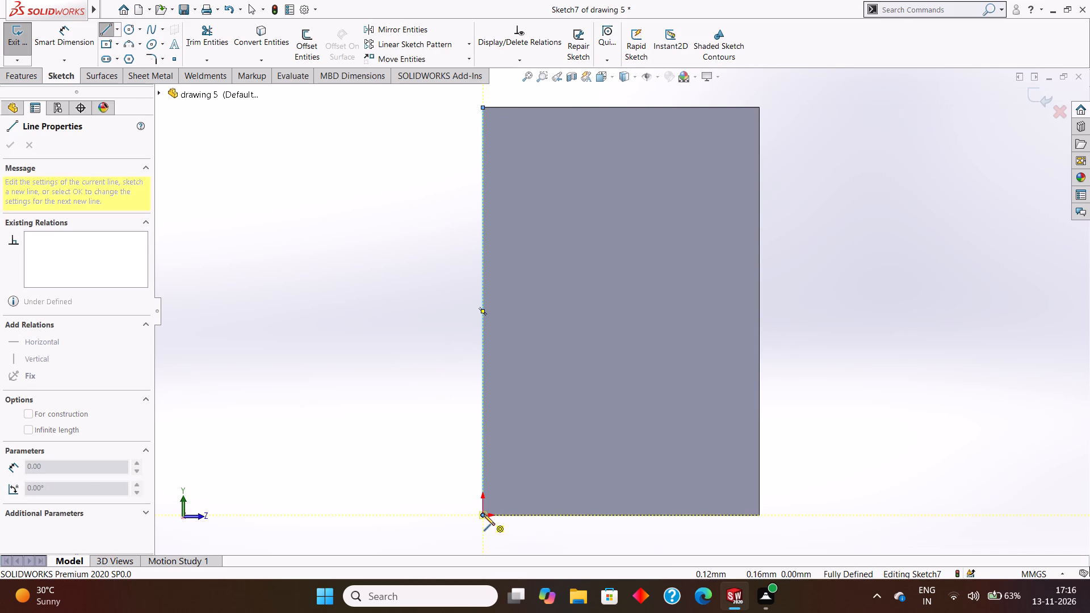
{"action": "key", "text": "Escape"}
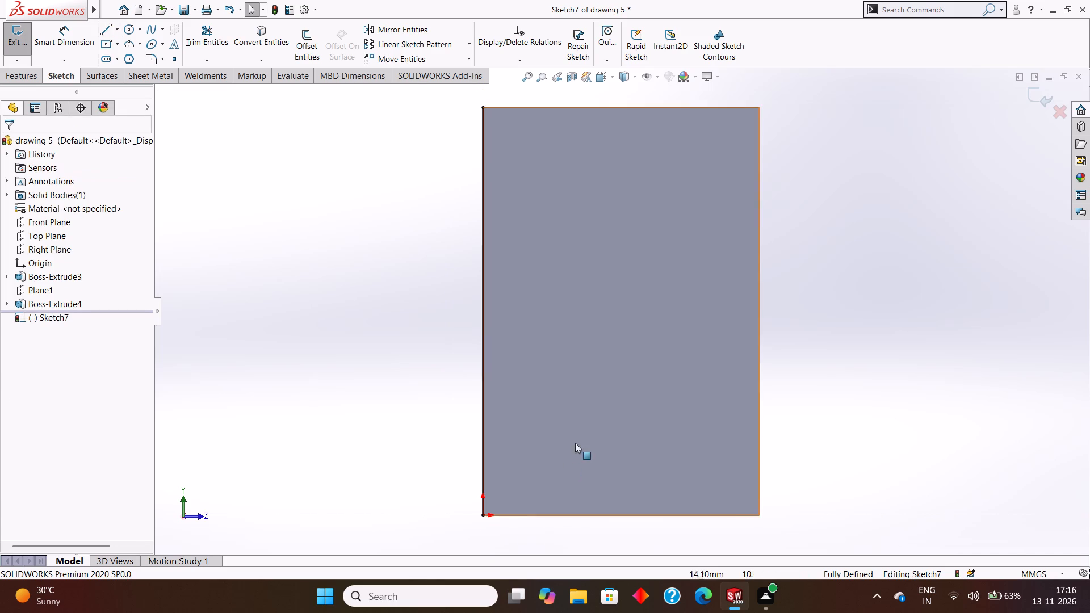
Examine the sketched line's position on the block from several angles, ending square to the end face.
{"action": "middle_click_drag", "start_coordinate": [575, 443], "coordinate": [564, 391]}
{"action": "scroll", "coordinate": [564, 391], "scroll_direction": "up", "scroll_amount": 4}
{"action": "middle_click_drag", "start_coordinate": [624, 352], "coordinate": [577, 316]}
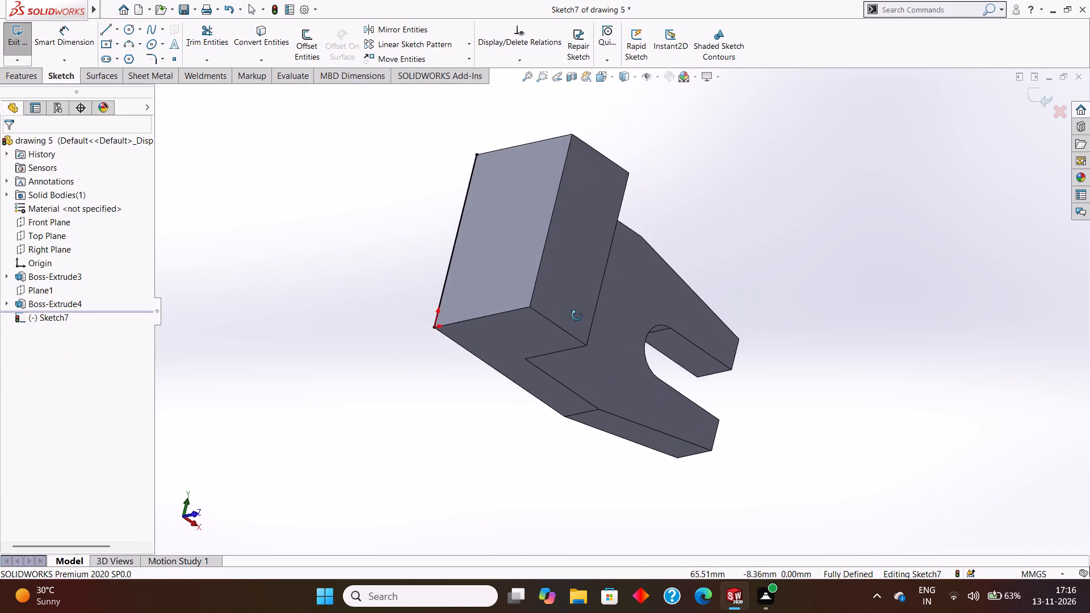
{"action": "middle_click_drag", "start_coordinate": [577, 316], "coordinate": [568, 192]}
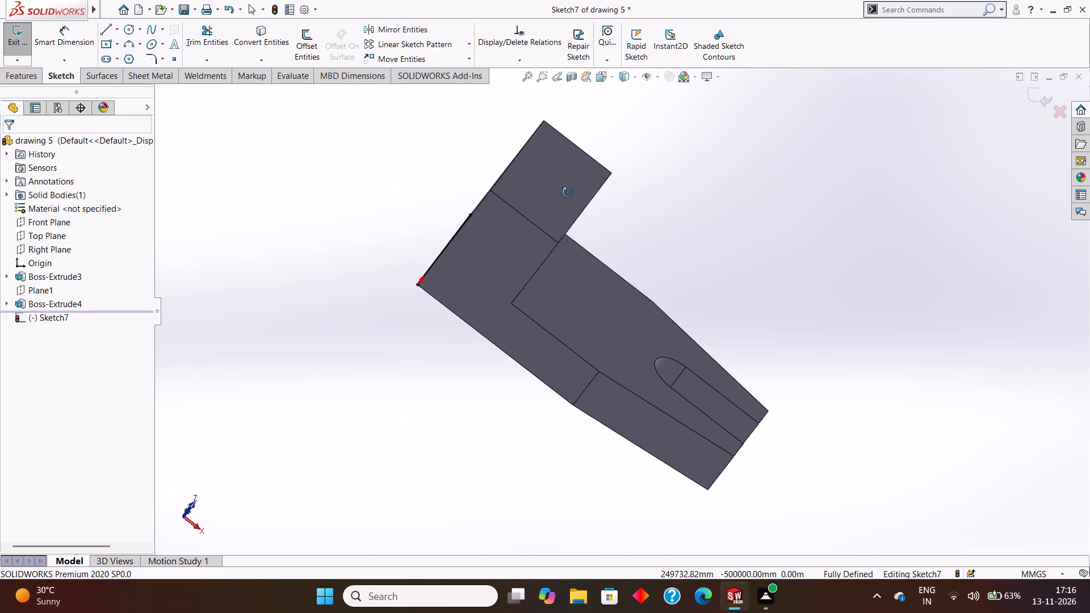
{"action": "middle_click_drag", "start_coordinate": [568, 192], "coordinate": [525, 257]}
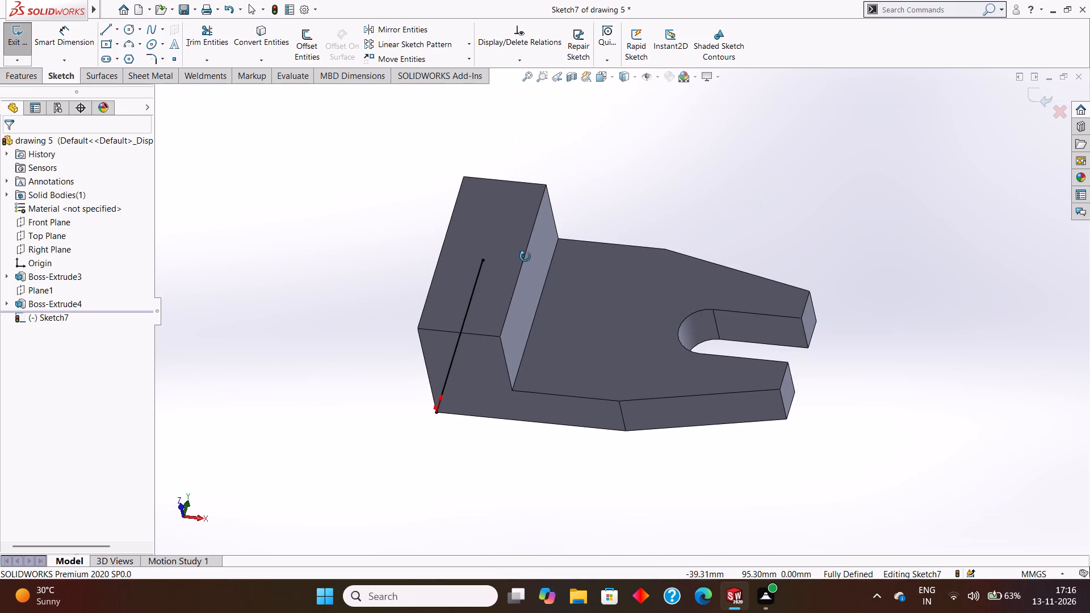
{"action": "middle_click_drag", "start_coordinate": [525, 257], "coordinate": [609, 261]}
{"action": "left_click", "coordinate": [515, 259]}
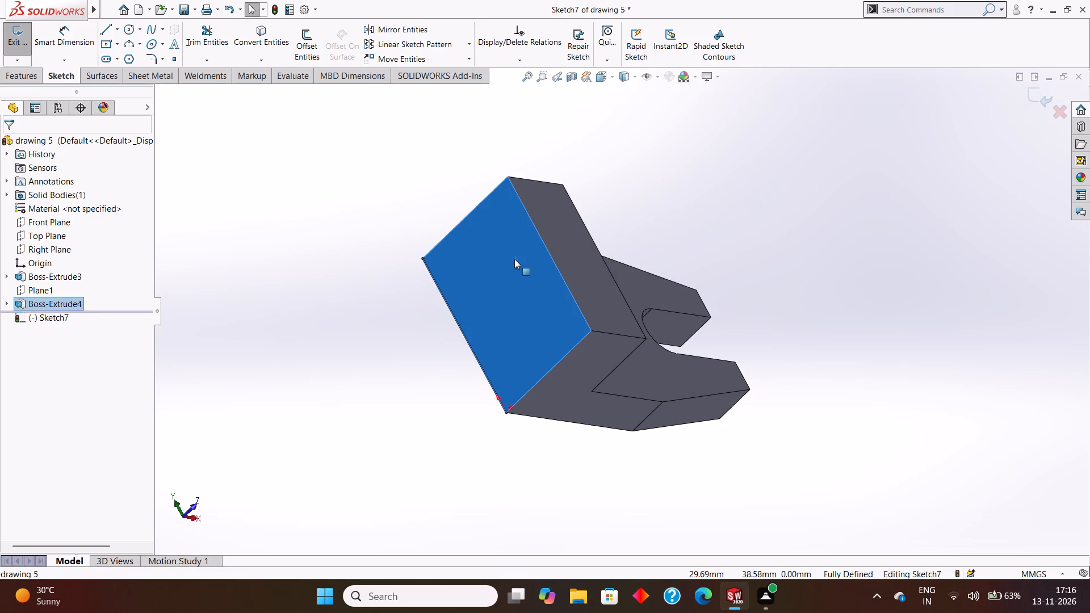
{"action": "key", "text": "ctrl+8"}
{"action": "key", "text": "Escape"}
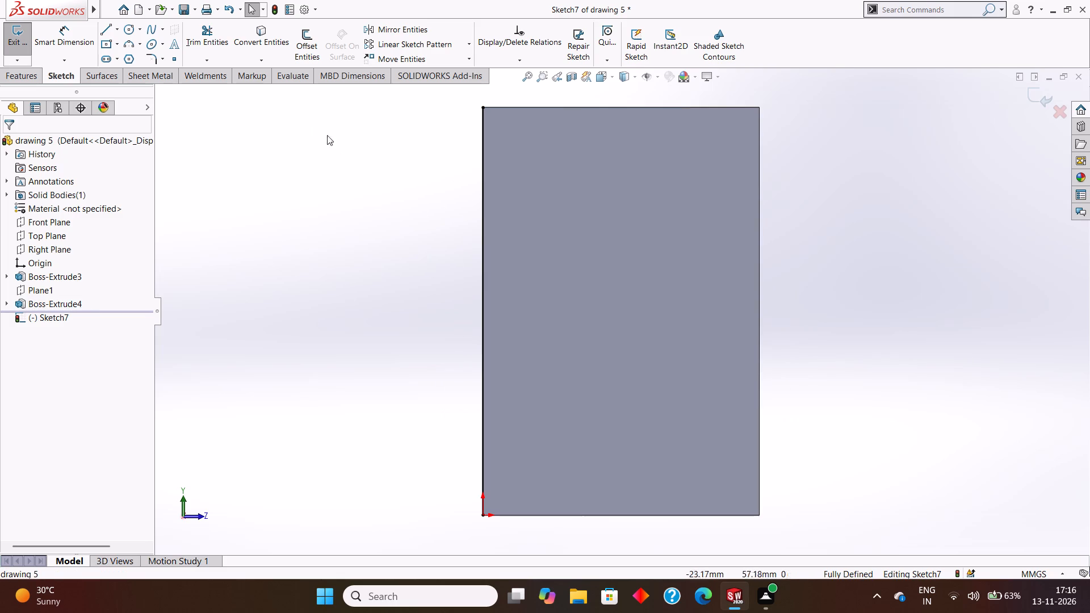
{"action": "key", "text": "Escape"}
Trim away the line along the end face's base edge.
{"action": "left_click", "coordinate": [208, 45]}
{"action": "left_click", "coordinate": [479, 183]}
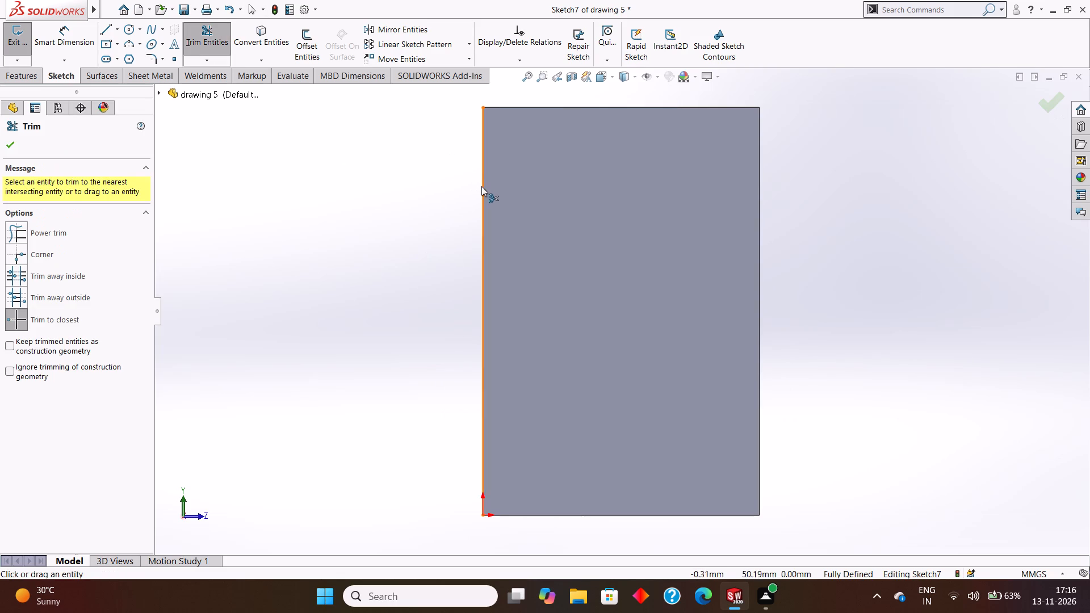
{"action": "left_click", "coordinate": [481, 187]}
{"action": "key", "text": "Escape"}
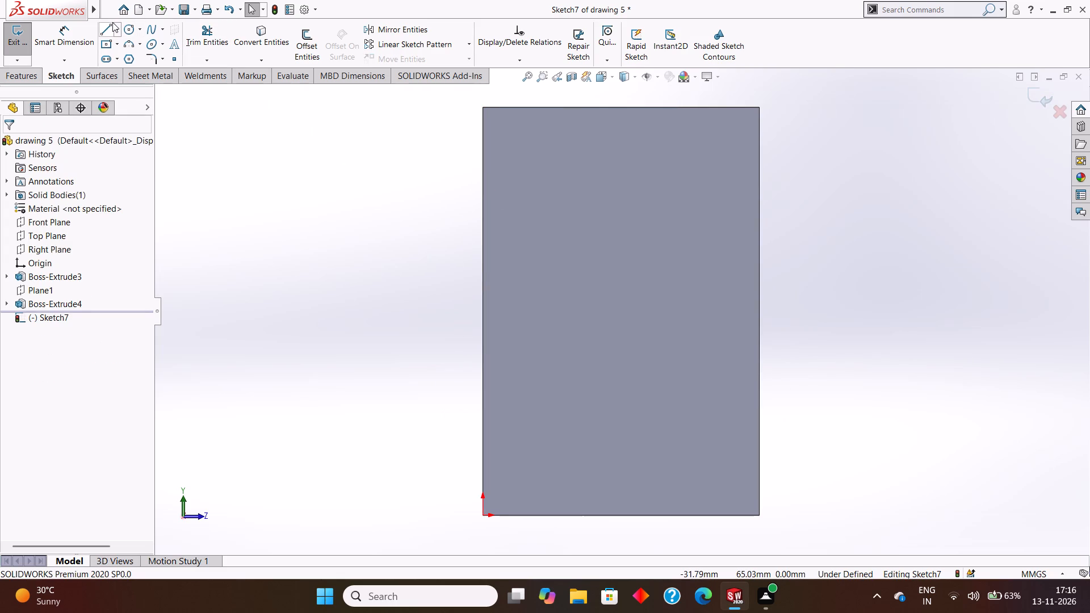
Sketch a vertical line along the end face's edge opposite the origin, from its upper corner to its lower corner.
{"action": "left_click", "coordinate": [112, 22]}
{"action": "left_click", "coordinate": [759, 106]}
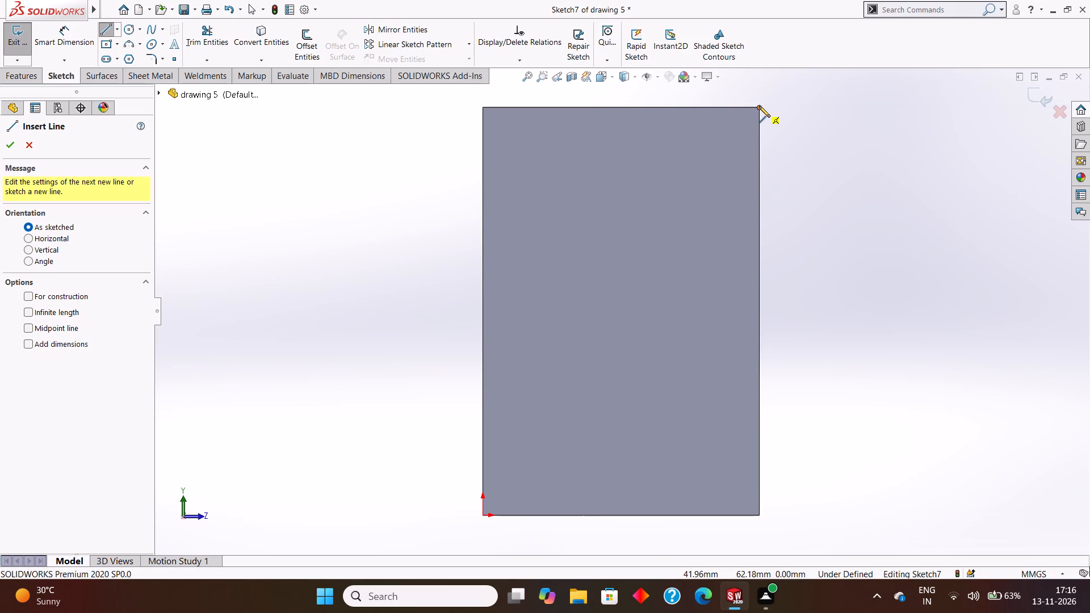
{"action": "left_click", "coordinate": [759, 515]}
{"action": "key", "text": "Escape"}
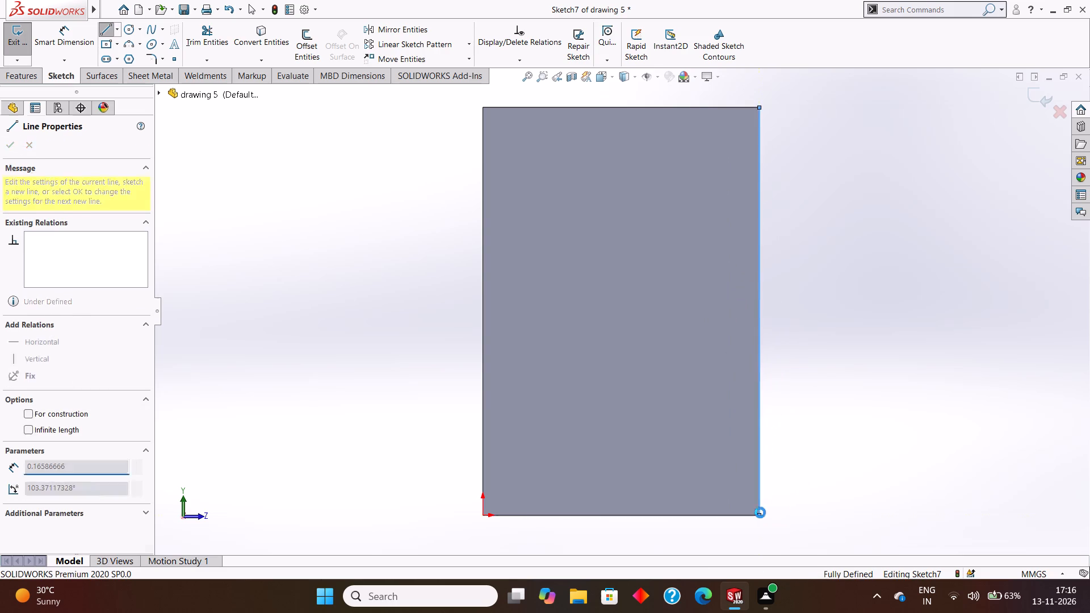
{"action": "key", "text": "Escape"}
{"action": "scroll", "coordinate": [804, 429], "scroll_direction": "up", "scroll_amount": 1}
{"action": "scroll", "coordinate": [781, 230], "scroll_direction": "up", "scroll_amount": 2}
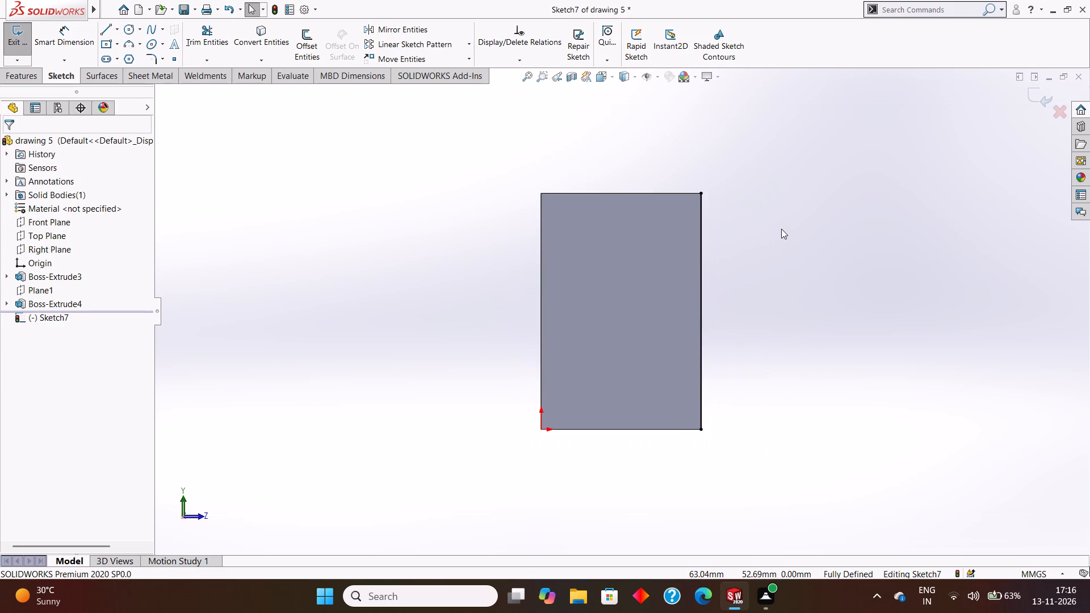
{"action": "scroll", "coordinate": [778, 228], "scroll_direction": "down", "scroll_amount": 2}
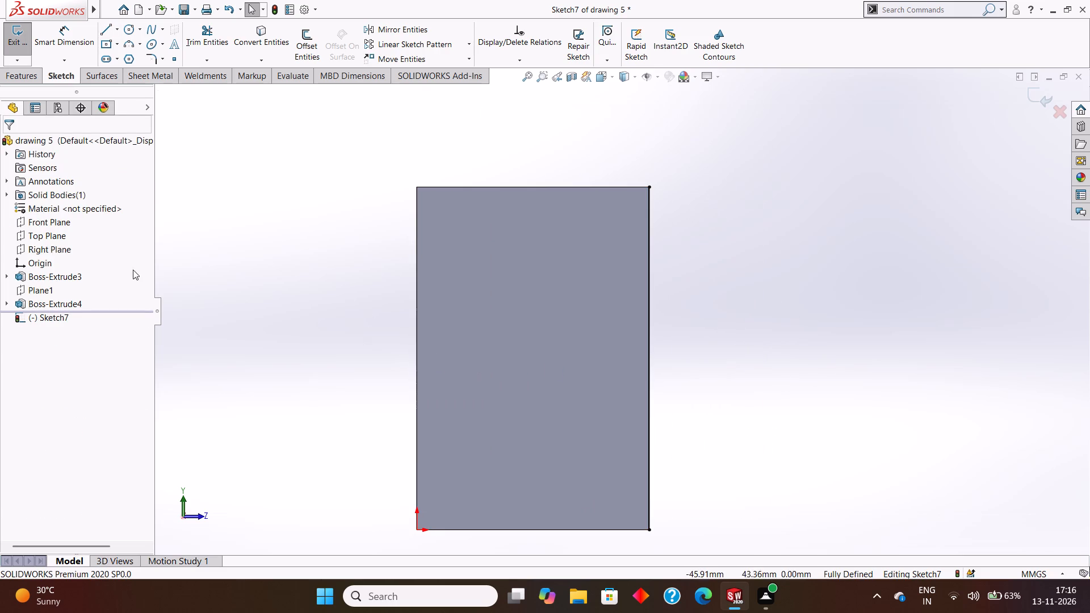
Sketch a 7 by 11 mm rectangle in the end face's upper corner, starting with a 20 mm line up from the edge line's midpoint.
{"action": "left_click", "coordinate": [107, 27]}
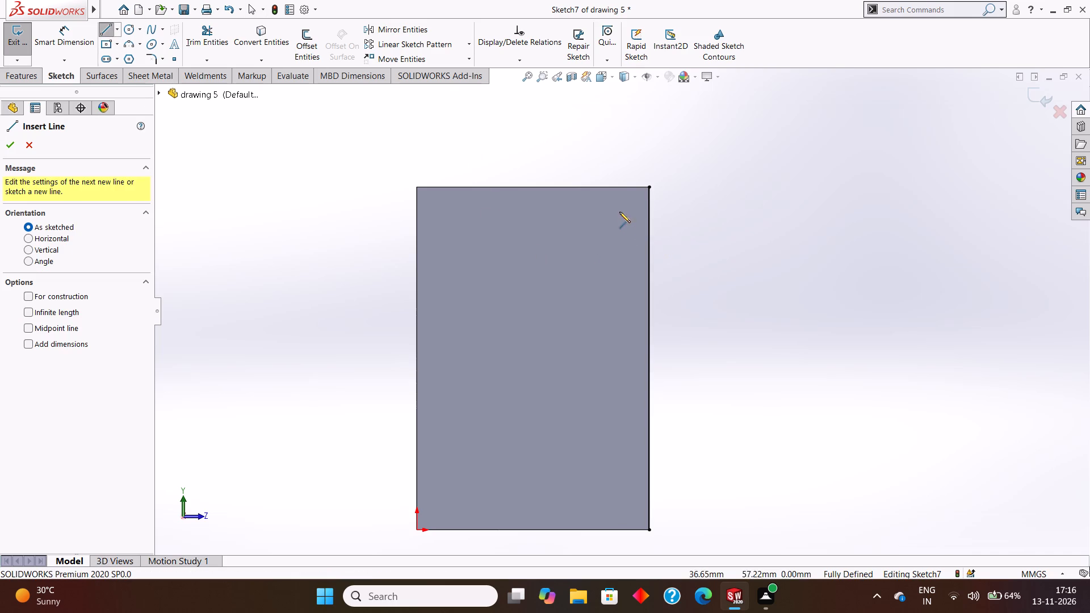
{"action": "left_click", "coordinate": [649, 358]}
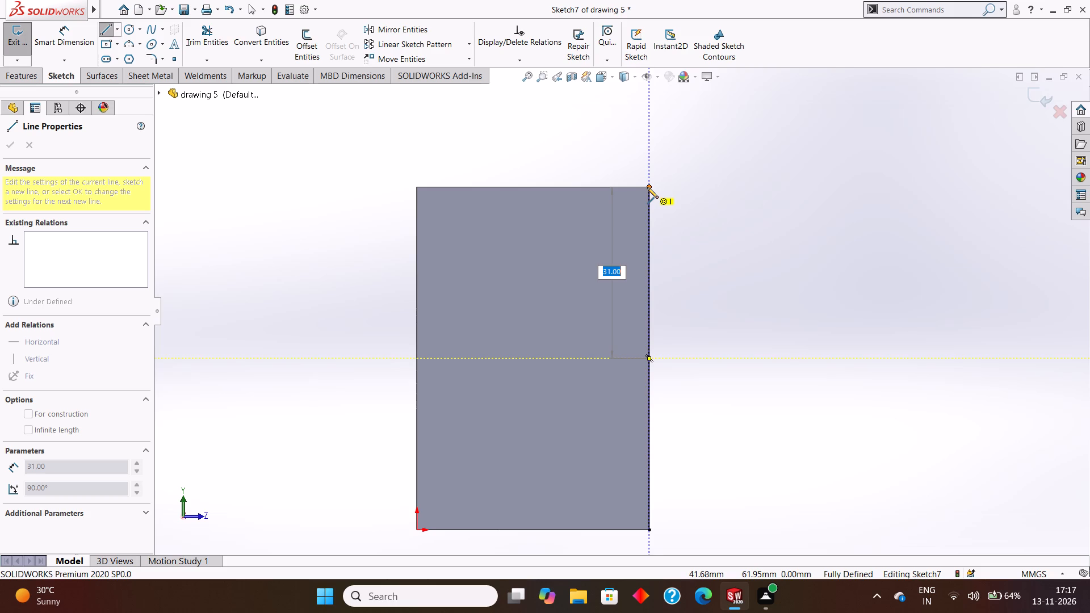
{"action": "key", "text": "1"}
{"action": "key", "text": "BackSpace"}
{"action": "type", "text": "20"}
{"action": "key", "text": "Return"}
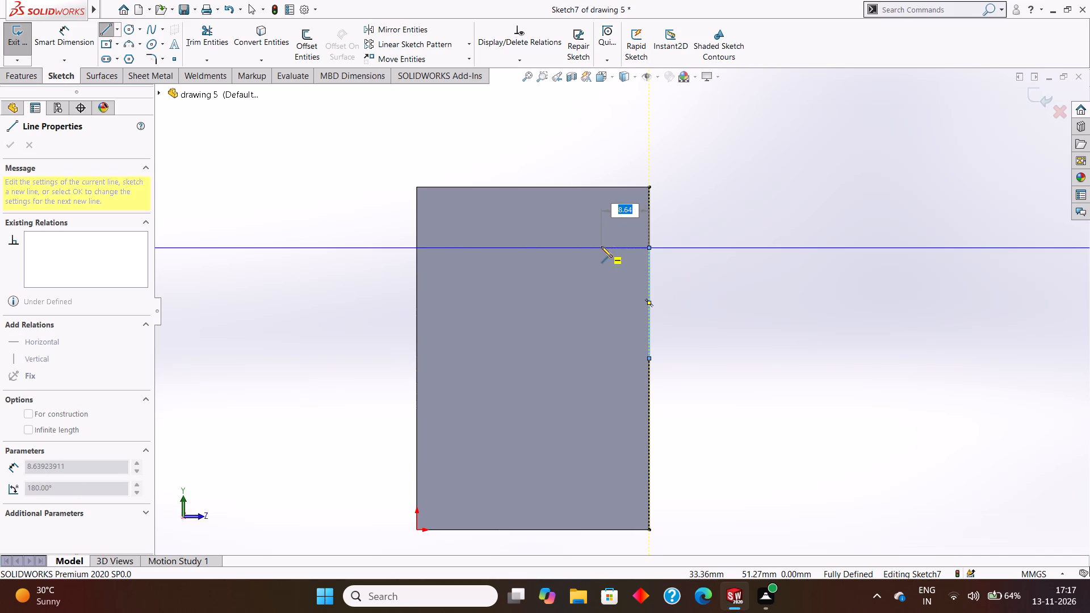
{"action": "key", "text": "BackSpace"}
{"action": "key", "text": "7"}
{"action": "key", "text": "Return"}
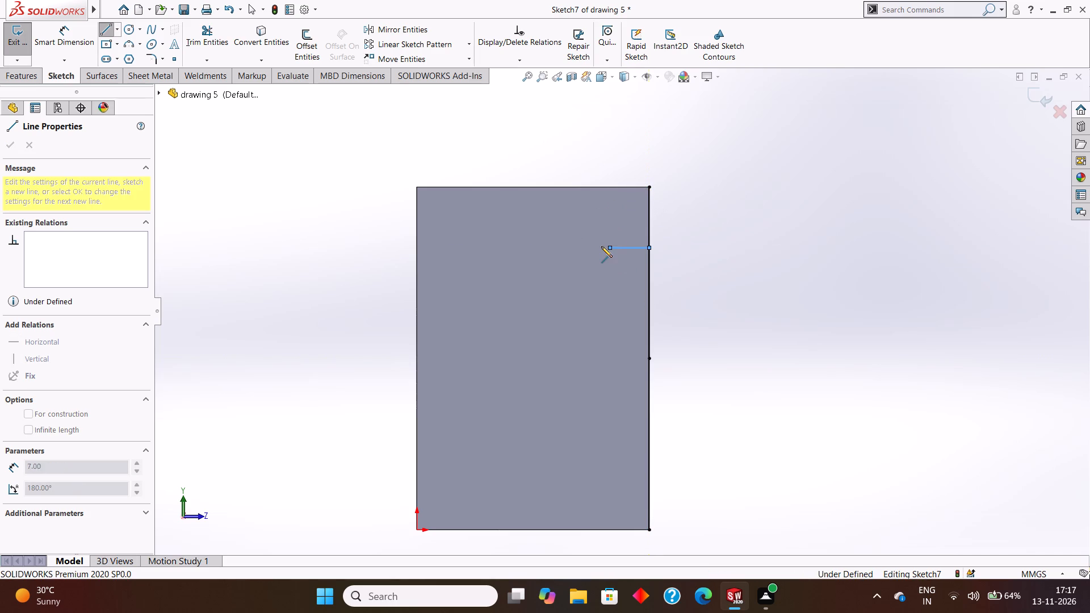
{"action": "left_click", "coordinate": [607, 185]}
{"action": "left_click", "coordinate": [646, 185]}
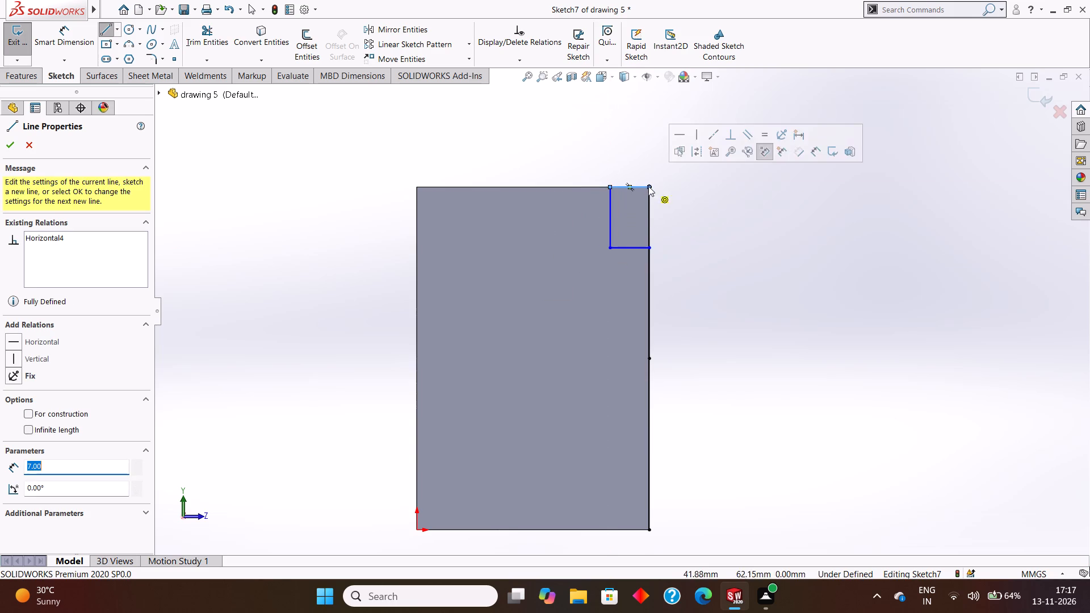
{"action": "key", "text": "Escape"}
{"action": "key", "text": "Escape"}
{"action": "scroll", "coordinate": [697, 343], "scroll_direction": "up", "scroll_amount": 1}
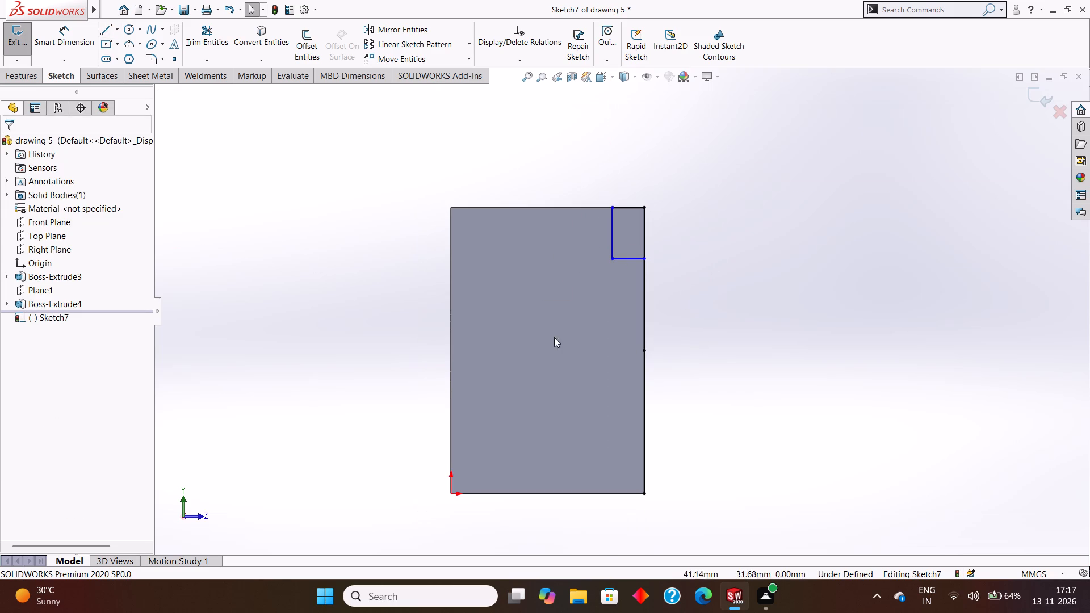
Sketch a 7 mm horizontal line along the end face's bottom edge, inward from the corner opposite the origin.
{"action": "left_click", "coordinate": [107, 26]}
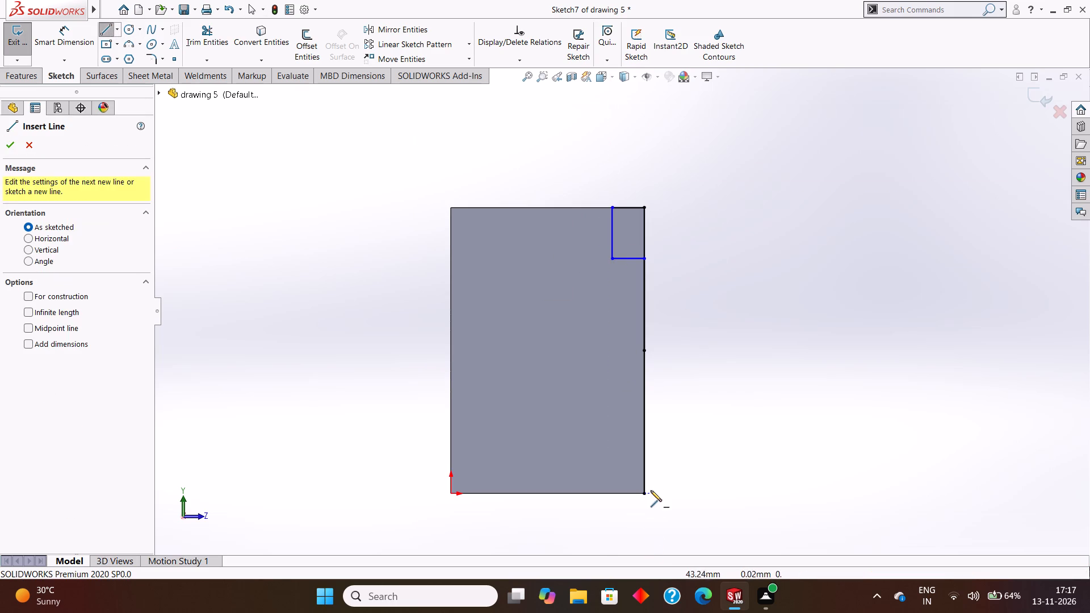
{"action": "left_click_drag", "start_coordinate": [645, 494], "coordinate": [639, 493]}
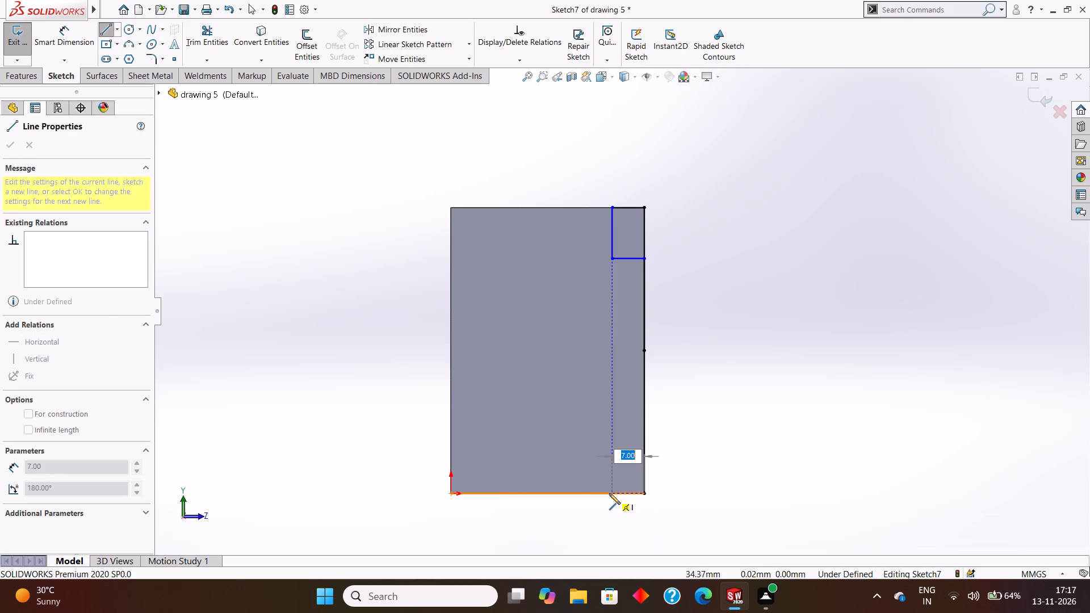
{"action": "left_click", "coordinate": [609, 493]}
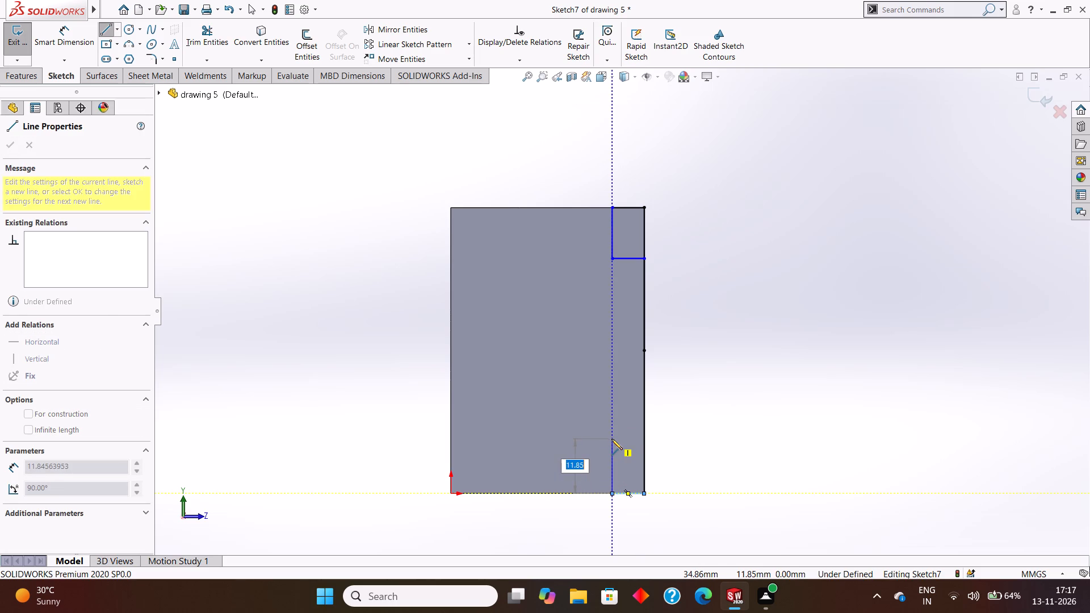
{"action": "key", "text": "Escape"}
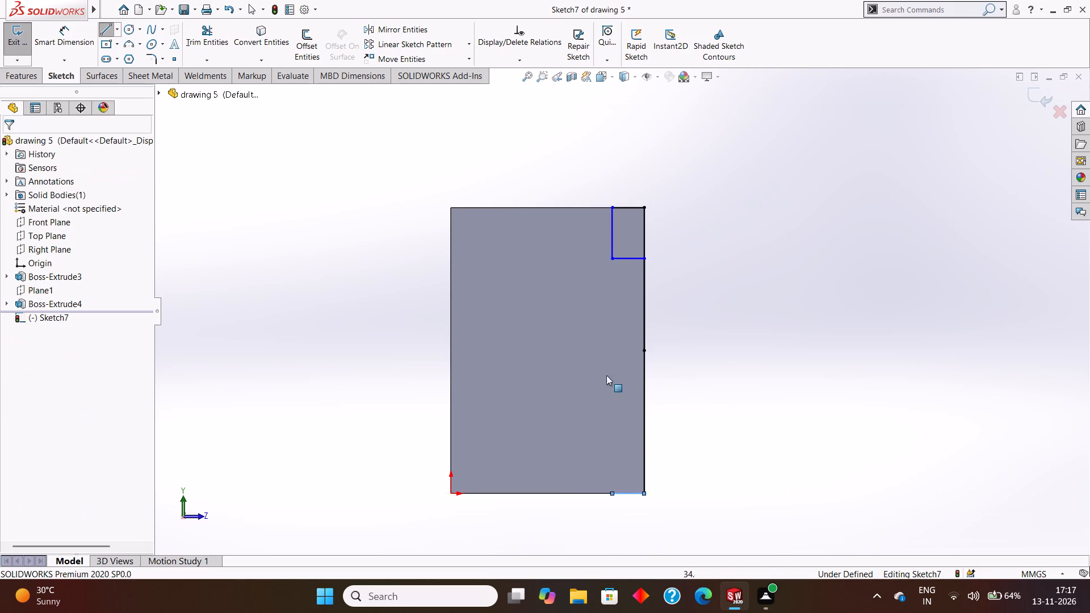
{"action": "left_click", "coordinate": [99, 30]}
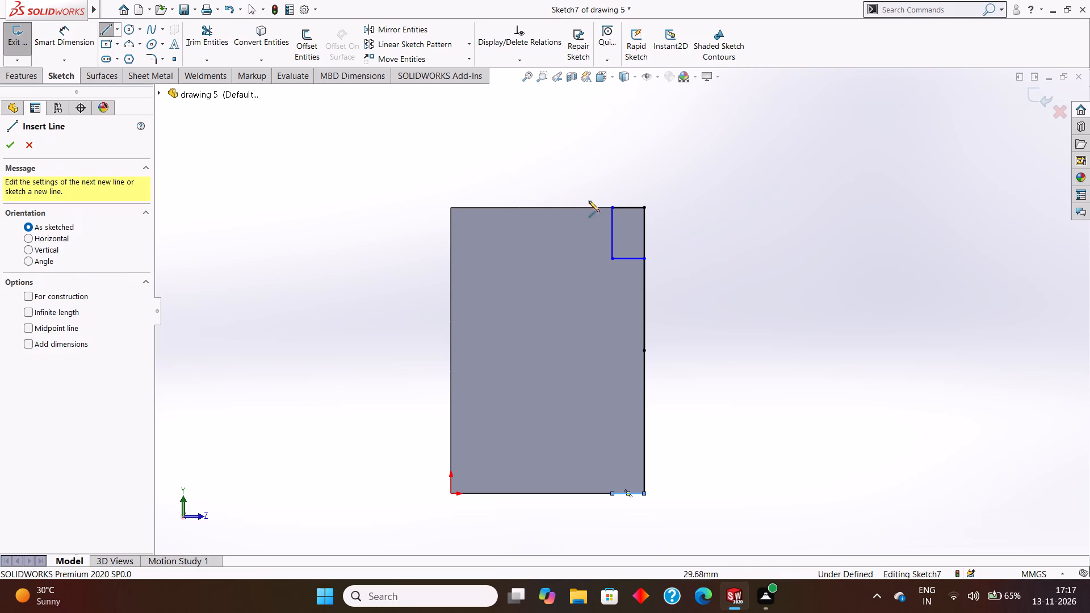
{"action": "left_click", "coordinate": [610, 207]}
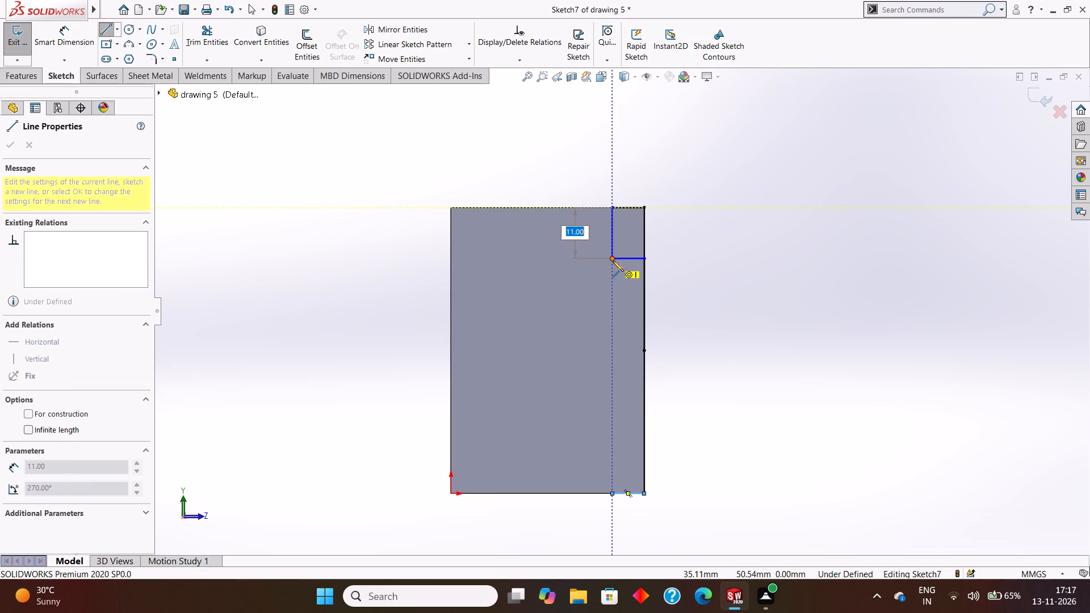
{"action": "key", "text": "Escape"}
Complete the lower corner rectangle with an 11 mm vertical line from the bottom line's inner end and a horizontal line to the side edge.
{"action": "left_click", "coordinate": [108, 30]}
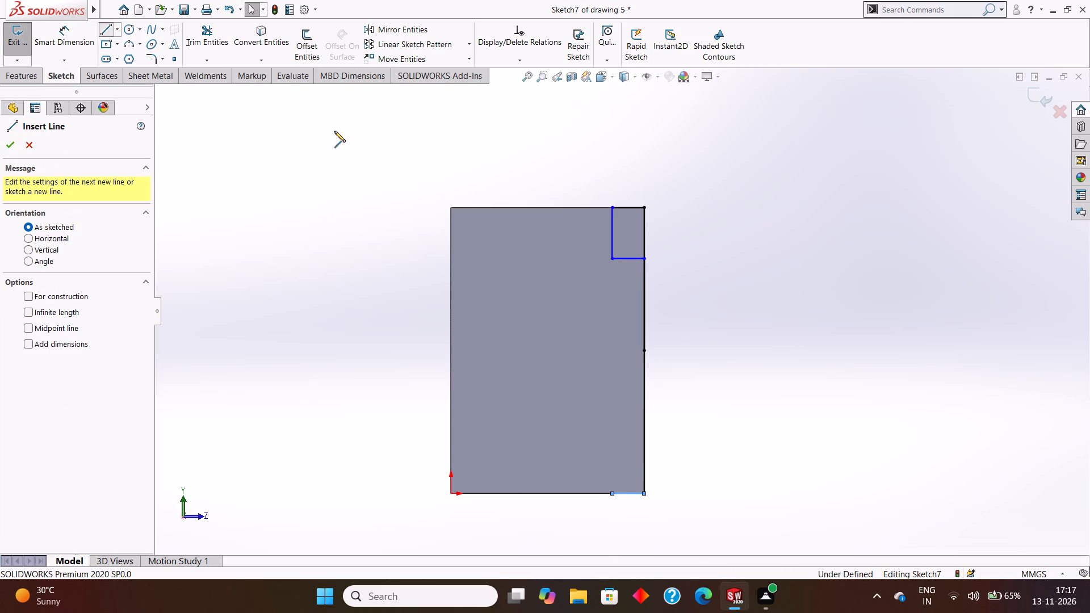
{"action": "left_click", "coordinate": [613, 494]}
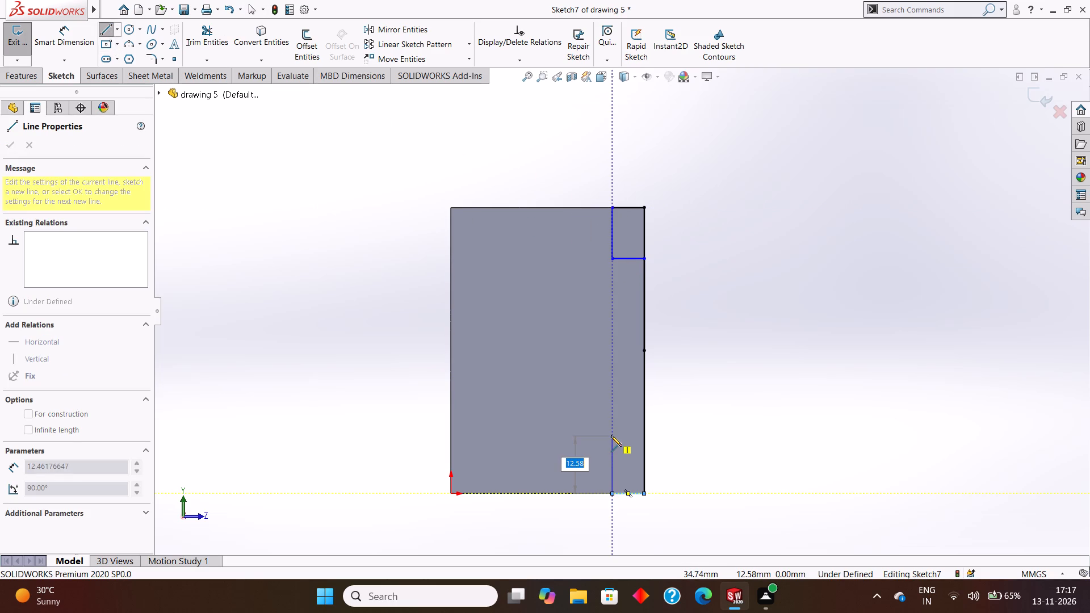
{"action": "key", "text": "BackSpace"}
{"action": "type", "text": "11"}
{"action": "key", "text": "Return"}
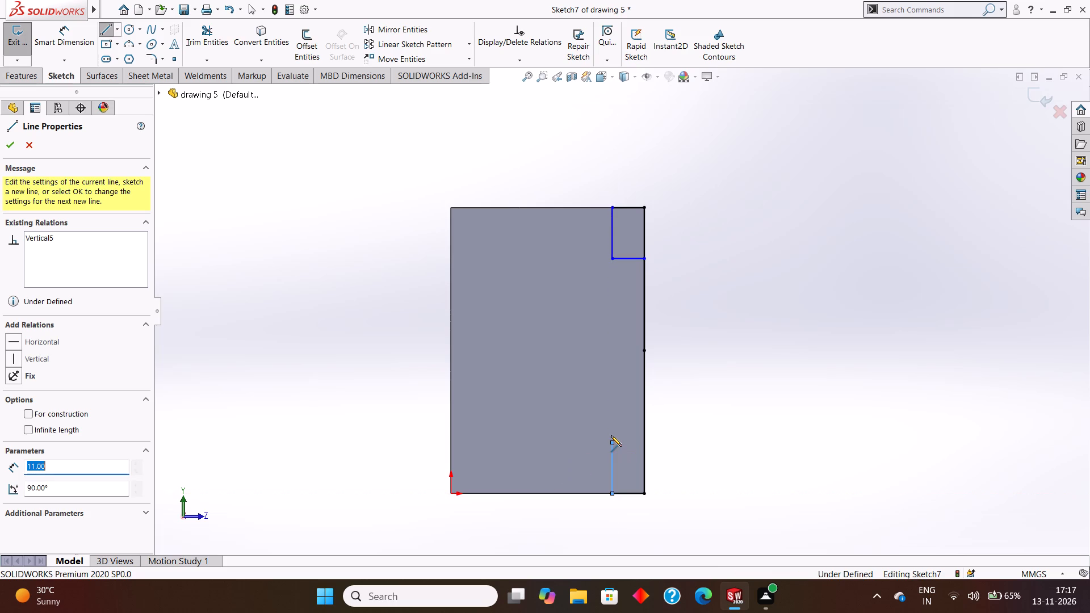
{"action": "left_click", "coordinate": [644, 440]}
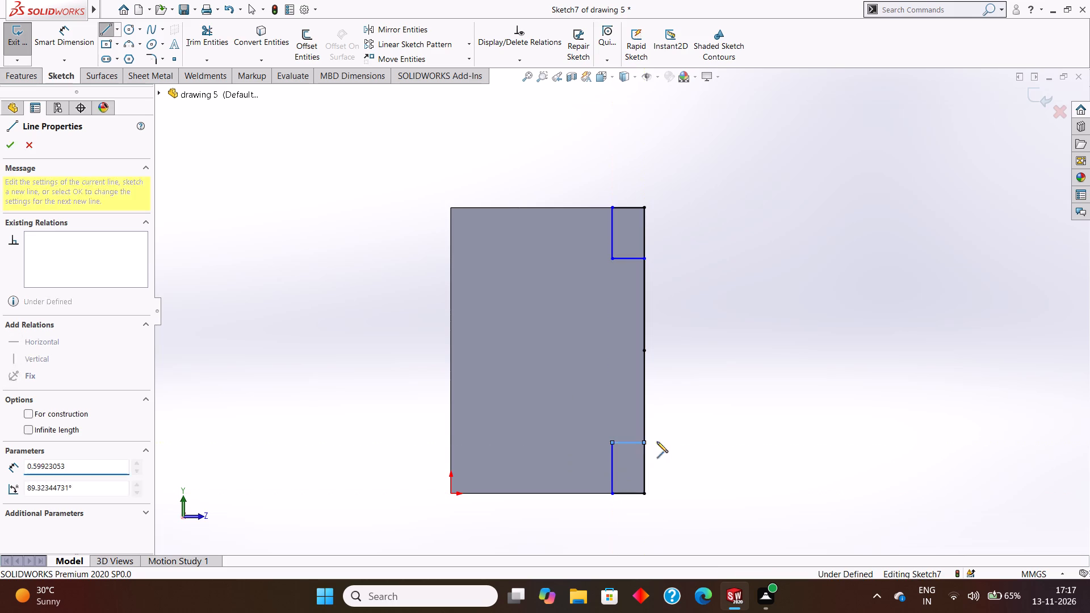
{"action": "key", "text": "Escape"}
{"action": "key", "text": "Escape"}
Examine the two corner rectangles on the block's end face from several angles.
{"action": "middle_click_drag", "start_coordinate": [729, 460], "coordinate": [682, 395]}
{"action": "scroll", "coordinate": [684, 393], "scroll_direction": "up", "scroll_amount": 2}
{"action": "middle_click_drag", "start_coordinate": [828, 389], "coordinate": [810, 375]}
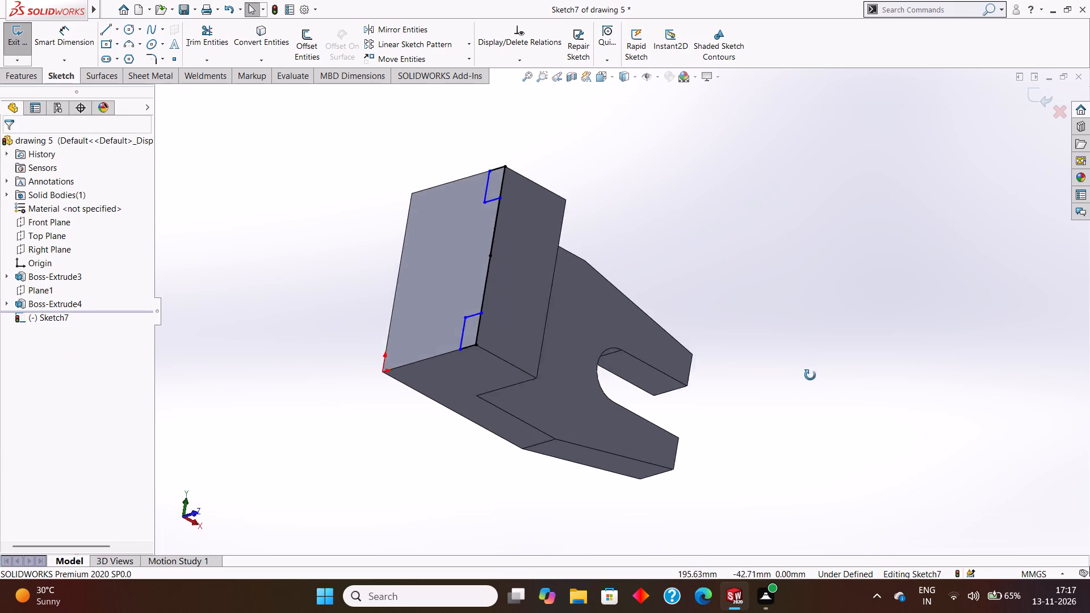
{"action": "middle_click_drag", "start_coordinate": [810, 375], "coordinate": [774, 316]}
{"action": "middle_click_drag", "start_coordinate": [778, 321], "coordinate": [764, 314]}
{"action": "middle_click_drag", "start_coordinate": [764, 314], "coordinate": [790, 266]}
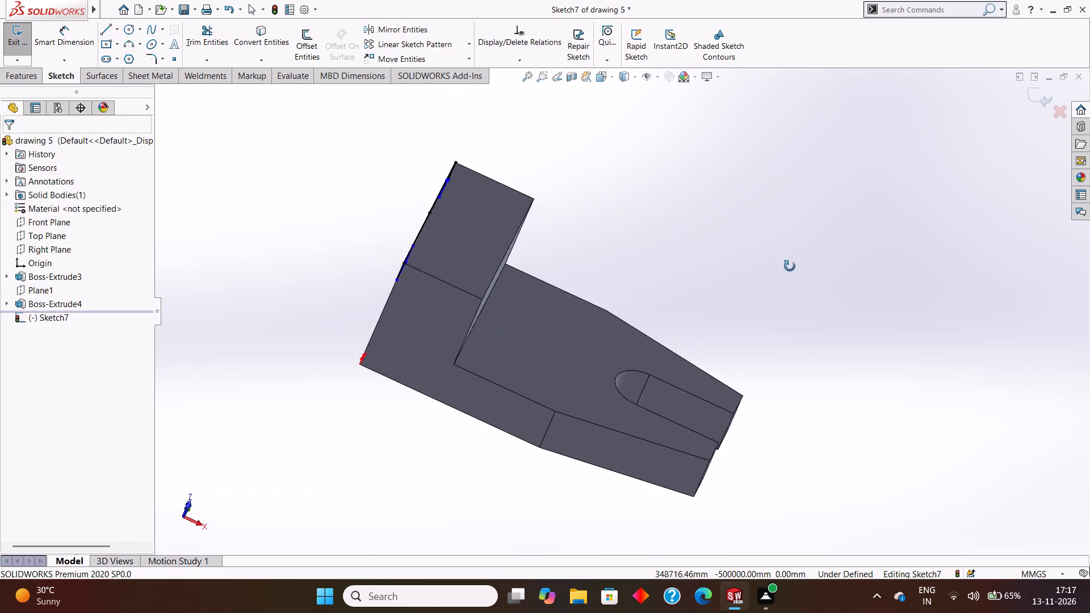
{"action": "middle_click_drag", "start_coordinate": [790, 266], "coordinate": [782, 232]}
{"action": "middle_click_drag", "start_coordinate": [796, 260], "coordinate": [767, 234]}
{"action": "middle_click_drag", "start_coordinate": [777, 234], "coordinate": [800, 265]}
{"action": "middle_click_drag", "start_coordinate": [800, 265], "coordinate": [806, 279]}
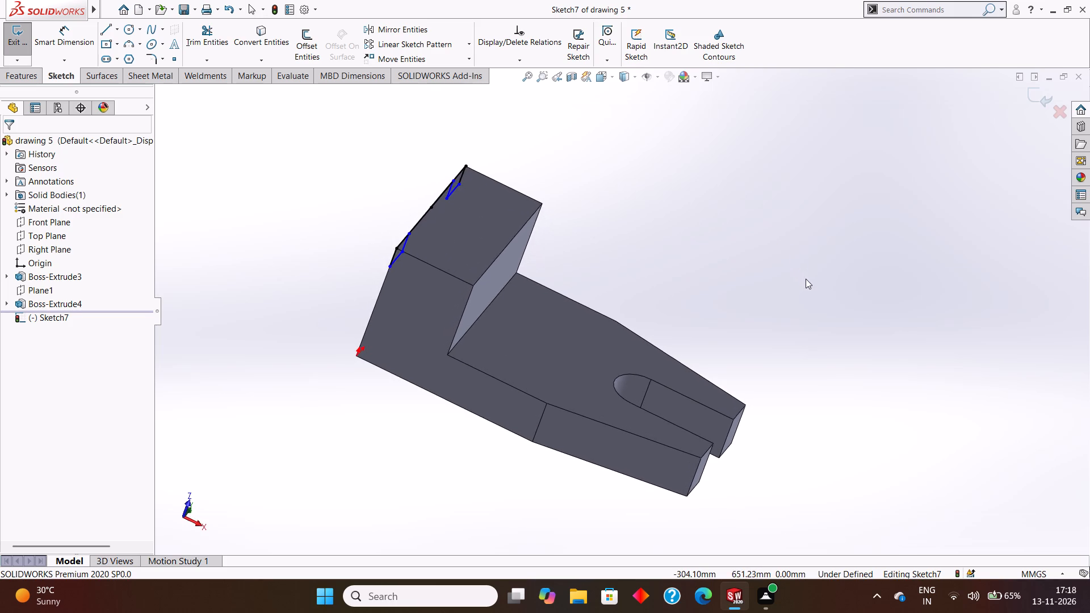
{"action": "middle_click_drag", "start_coordinate": [806, 279], "coordinate": [808, 291]}
{"action": "middle_click_drag", "start_coordinate": [808, 291], "coordinate": [808, 296]}
{"action": "middle_click_drag", "start_coordinate": [809, 296], "coordinate": [824, 302]}
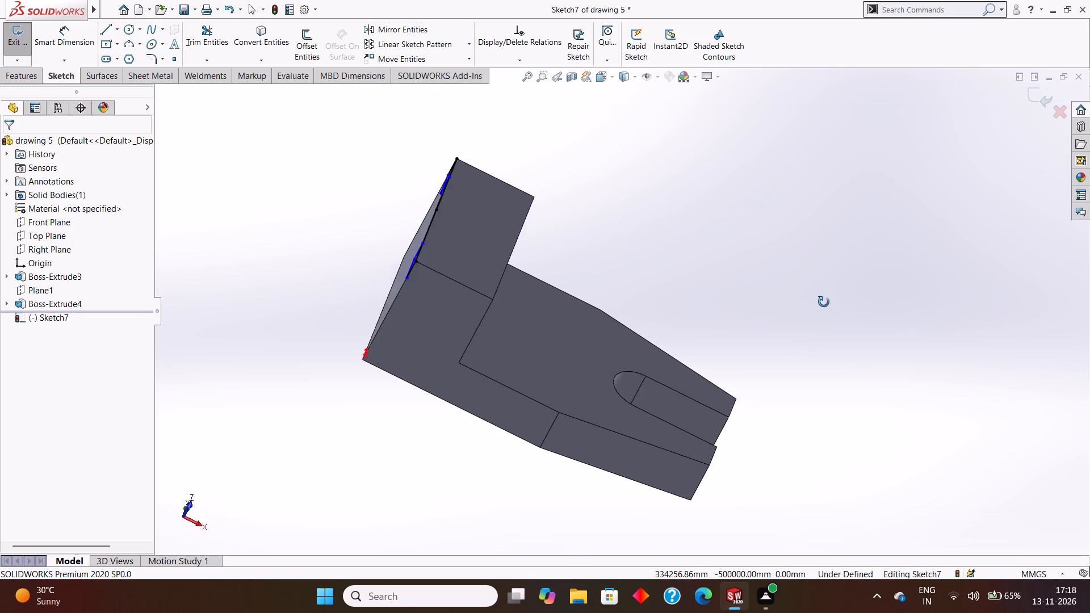
{"action": "middle_click_drag", "start_coordinate": [824, 302], "coordinate": [833, 305]}
{"action": "middle_click_drag", "start_coordinate": [837, 307], "coordinate": [844, 318]}
{"action": "middle_click_drag", "start_coordinate": [845, 320], "coordinate": [840, 308]}
{"action": "middle_click_drag", "start_coordinate": [840, 308], "coordinate": [845, 311]}
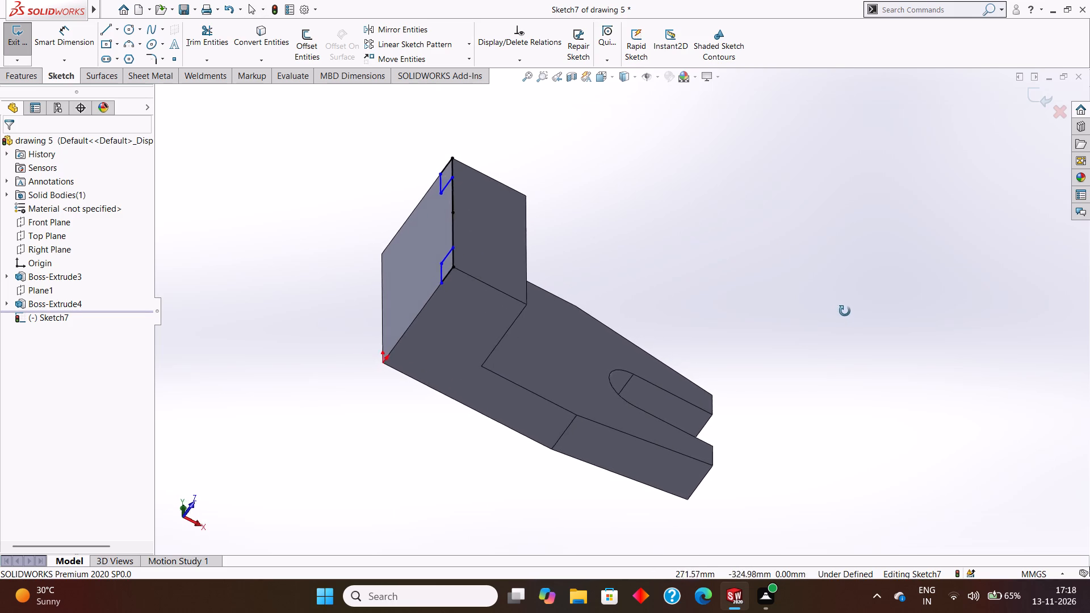
{"action": "middle_click_drag", "start_coordinate": [845, 311], "coordinate": [848, 316]}
{"action": "middle_click_drag", "start_coordinate": [849, 316], "coordinate": [843, 308]}
{"action": "middle_click", "coordinate": [843, 308]}
{"action": "middle_click_drag", "start_coordinate": [845, 312], "coordinate": [842, 311]}
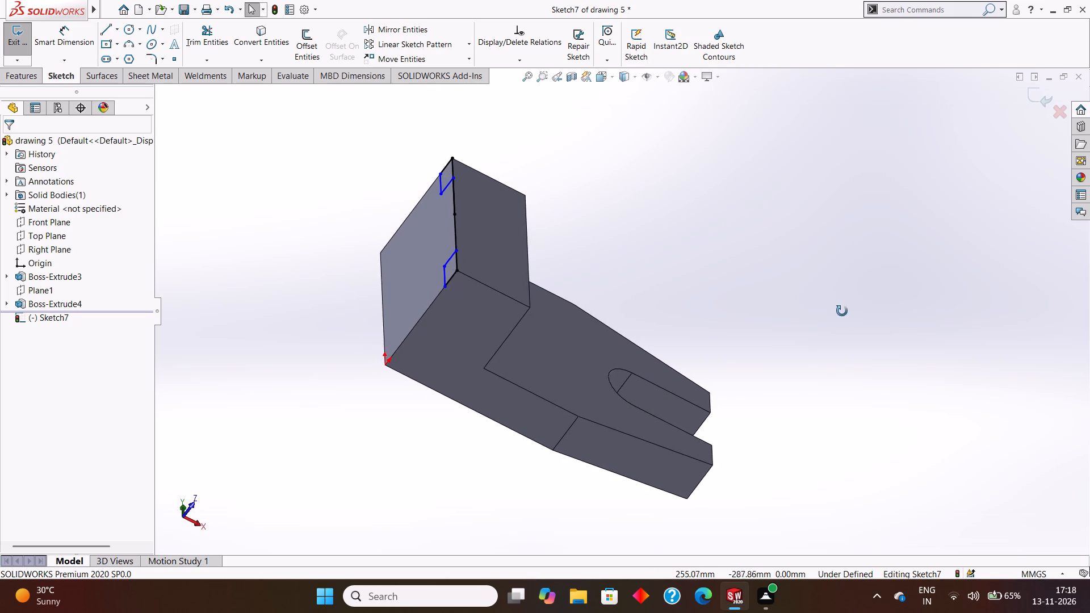
{"action": "middle_click_drag", "start_coordinate": [842, 311], "coordinate": [837, 309]}
{"action": "middle_click_drag", "start_coordinate": [825, 306], "coordinate": [820, 320]}
{"action": "middle_click", "coordinate": [820, 322]}
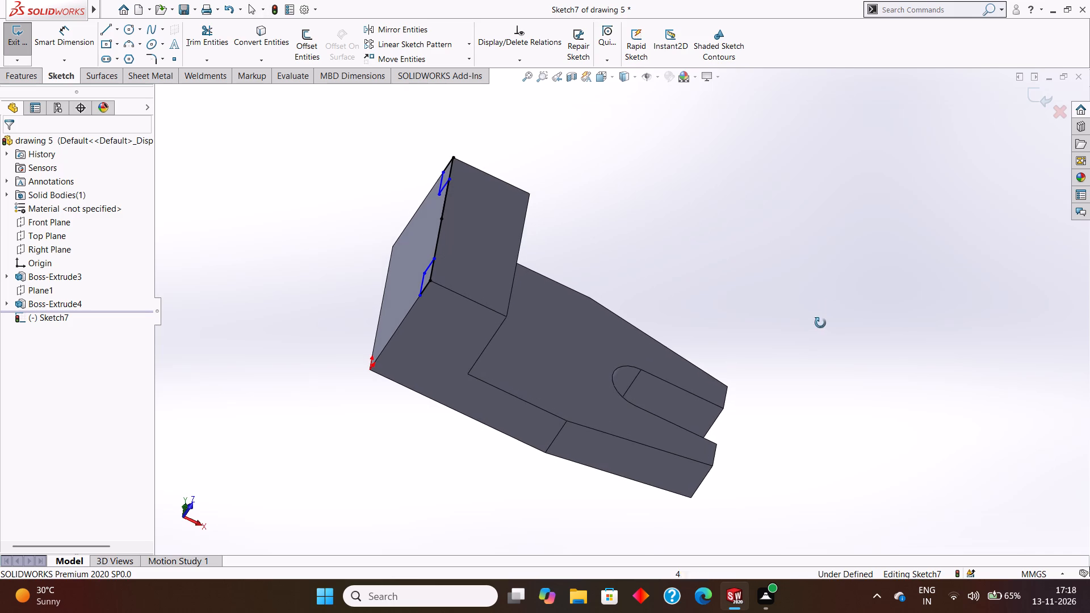
{"action": "middle_click_drag", "start_coordinate": [824, 326], "coordinate": [827, 337]}
{"action": "middle_click_drag", "start_coordinate": [827, 337], "coordinate": [826, 343]}
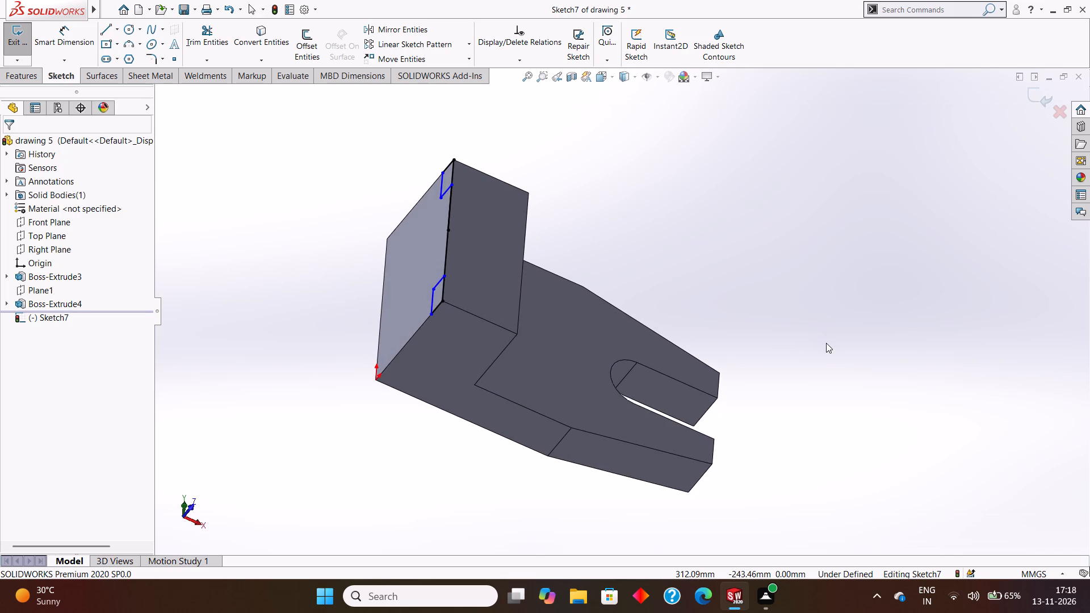
{"action": "middle_click_drag", "start_coordinate": [820, 342], "coordinate": [806, 326]}
{"action": "middle_click_drag", "start_coordinate": [806, 326], "coordinate": [810, 328]}
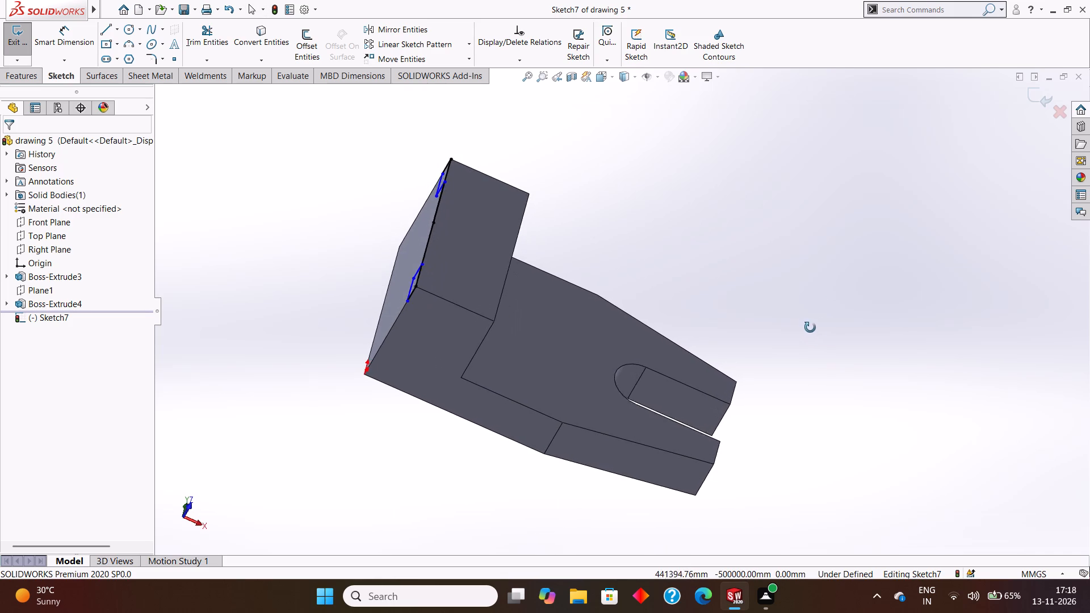
{"action": "middle_click_drag", "start_coordinate": [810, 328], "coordinate": [829, 338]}
{"action": "middle_click_drag", "start_coordinate": [831, 339], "coordinate": [808, 315]}
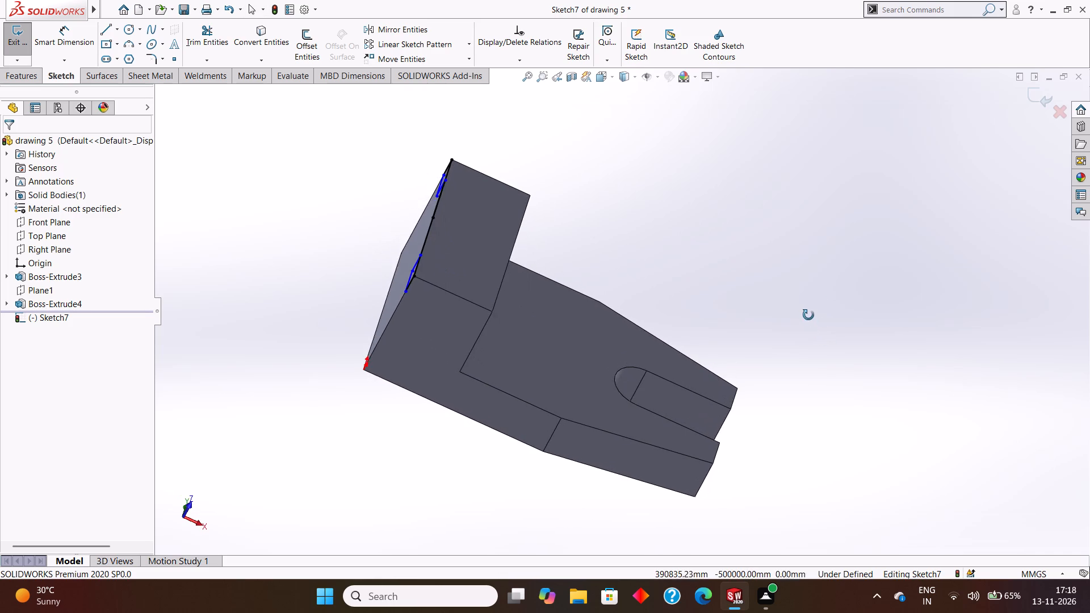
{"action": "middle_click_drag", "start_coordinate": [808, 315], "coordinate": [807, 313]}
{"action": "middle_click_drag", "start_coordinate": [807, 313], "coordinate": [844, 332]}
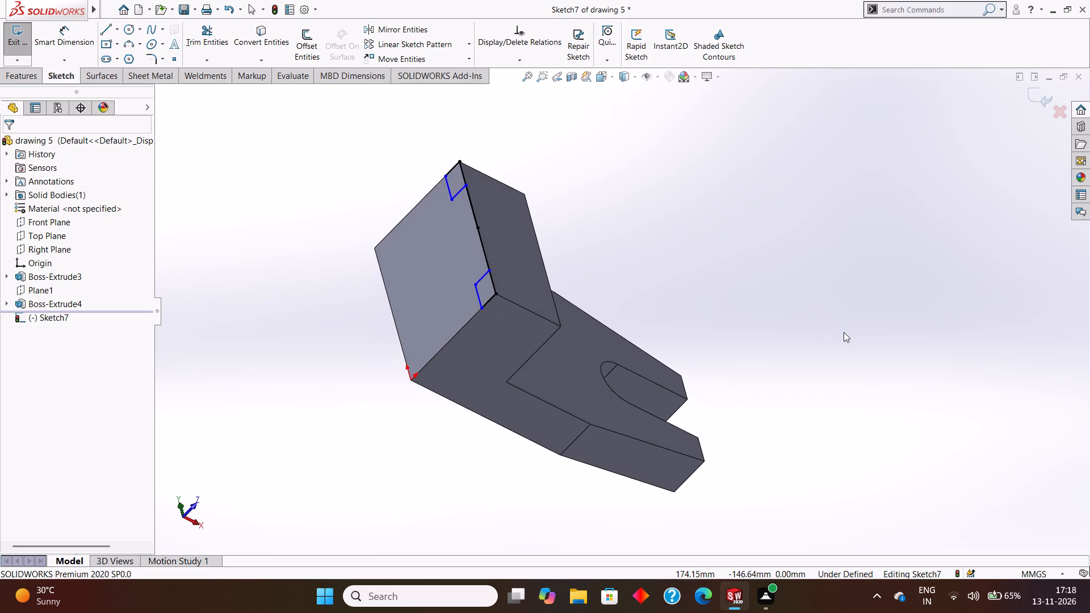
{"action": "middle_click_drag", "start_coordinate": [844, 332], "coordinate": [833, 341]}
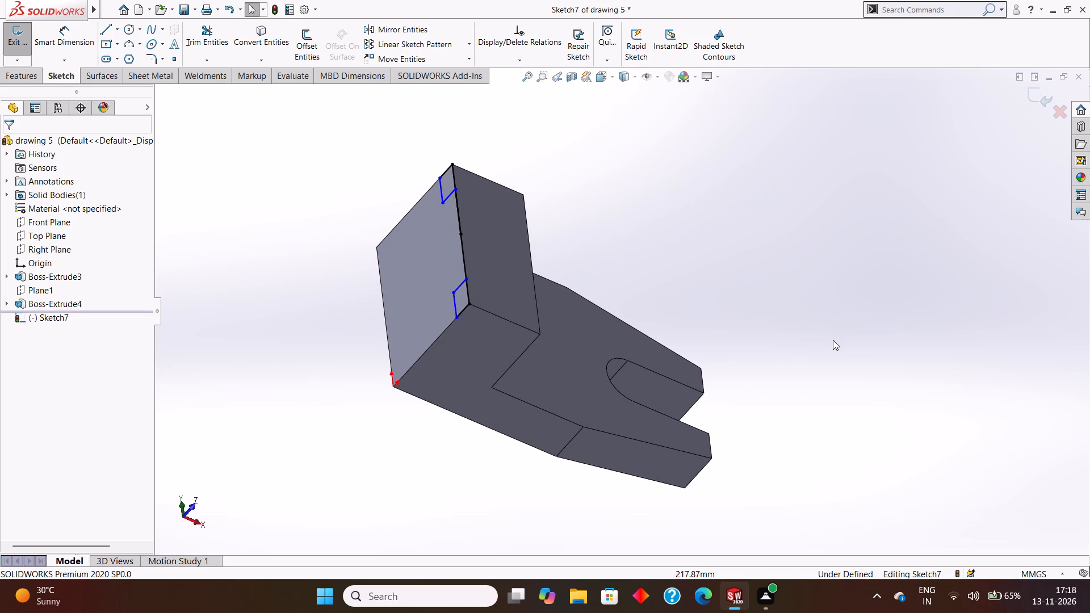
{"action": "middle_click", "coordinate": [833, 340]}
Cut-extrude the two corner rectangle regions on the block's end face to a blind depth of 7 mm.
{"action": "left_click", "coordinate": [40, 80]}
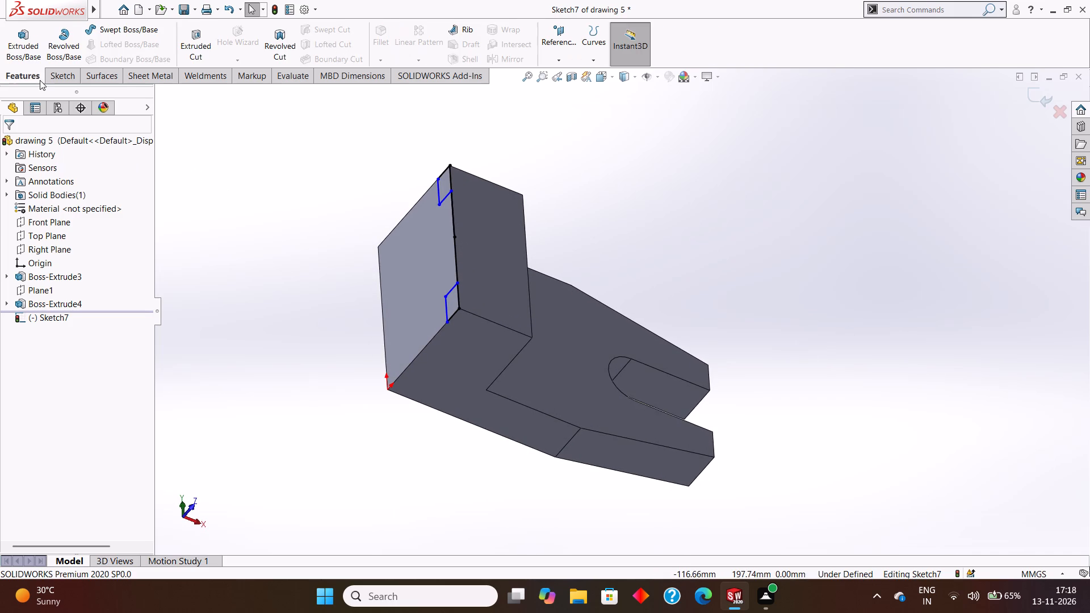
{"action": "left_click", "coordinate": [196, 41]}
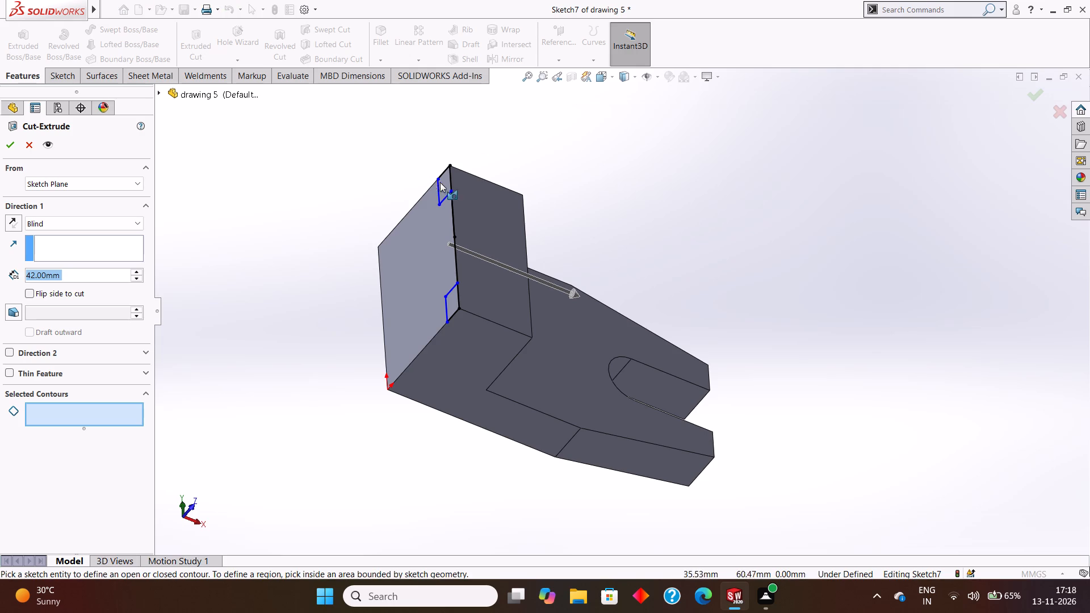
{"action": "left_click", "coordinate": [443, 183]}
{"action": "left_click", "coordinate": [454, 305]}
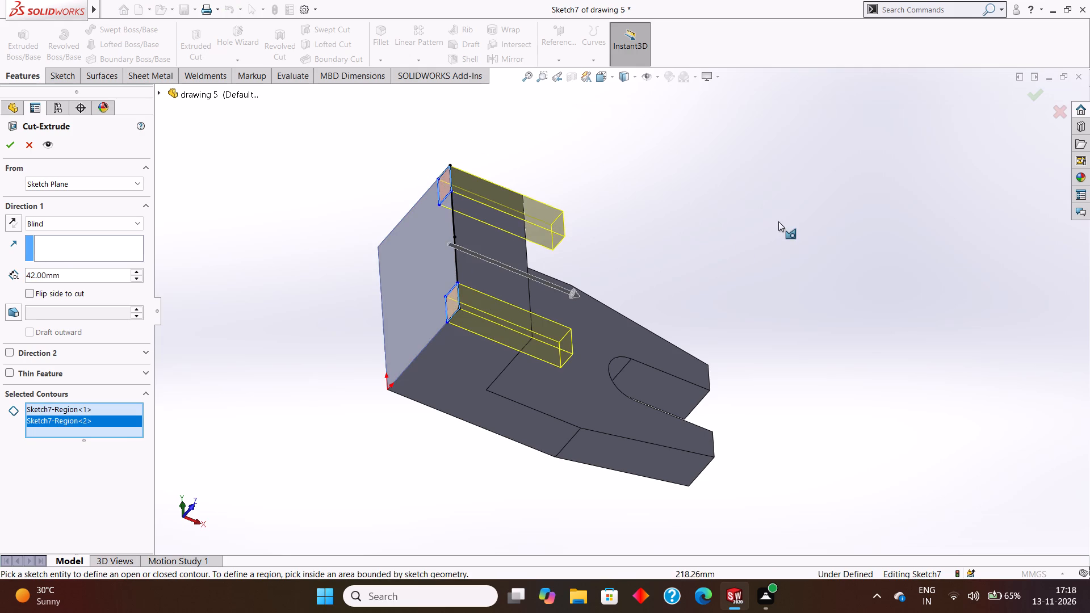
{"action": "middle_click_drag", "start_coordinate": [773, 220], "coordinate": [756, 212]}
{"action": "left_click", "coordinate": [76, 279]}
{"action": "left_click_drag", "start_coordinate": [83, 273], "coordinate": [6, 258]}
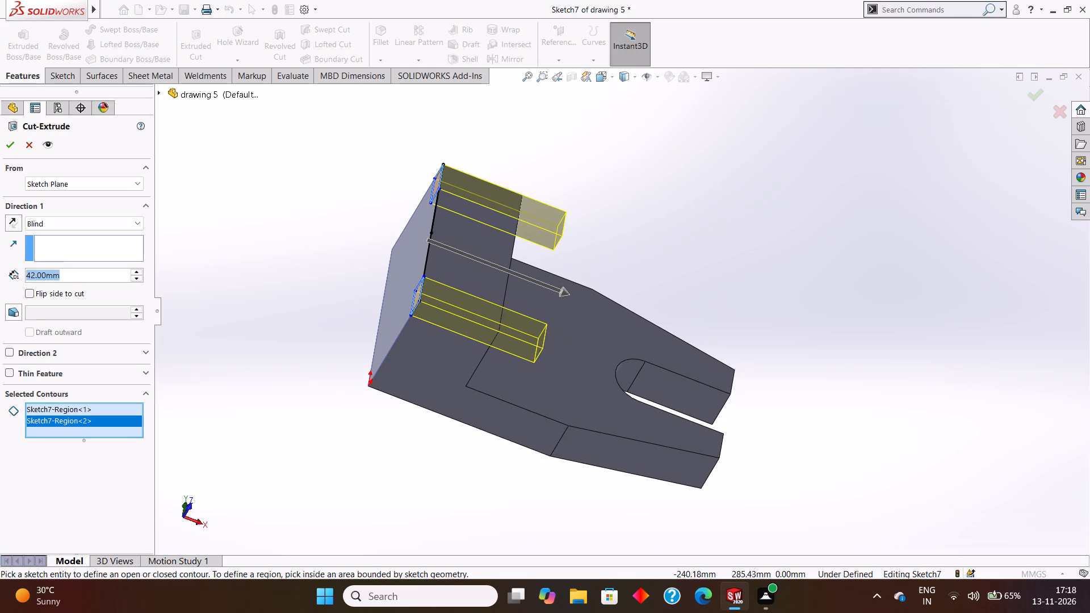
{"action": "left_click_drag", "start_coordinate": [6, 258], "coordinate": [5, 258]}
{"action": "key", "text": "BackSpace"}
{"action": "key", "text": "7"}
{"action": "key", "text": "Return"}
{"action": "middle_click_drag", "start_coordinate": [680, 178], "coordinate": [655, 112]}
{"action": "middle_click_drag", "start_coordinate": [657, 161], "coordinate": [735, 211]}
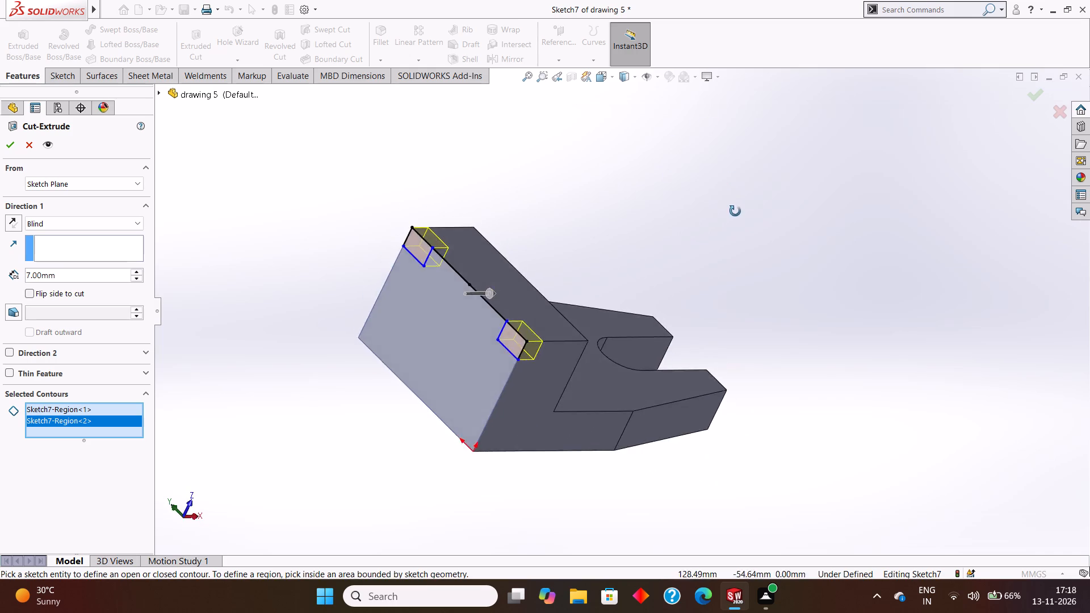
{"action": "middle_click_drag", "start_coordinate": [735, 211], "coordinate": [690, 198]}
{"action": "left_click", "coordinate": [7, 146]}
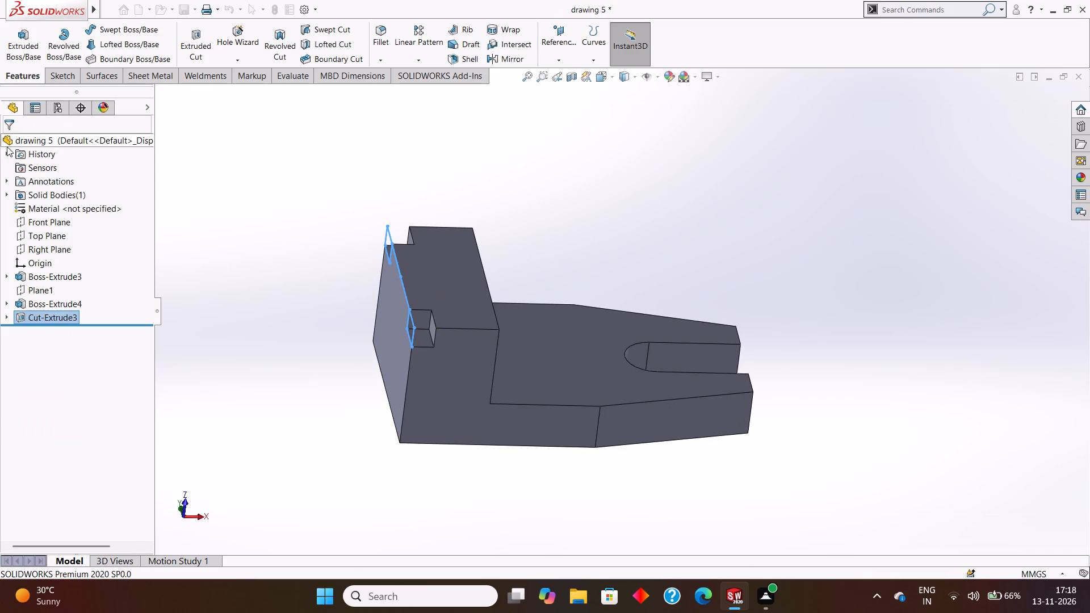
Examine the two corner notches and the end block's overall shape from several angles.
{"action": "left_click", "coordinate": [677, 147]}
{"action": "middle_click_drag", "start_coordinate": [672, 145], "coordinate": [655, 122]}
{"action": "middle_click_drag", "start_coordinate": [659, 151], "coordinate": [630, 120]}
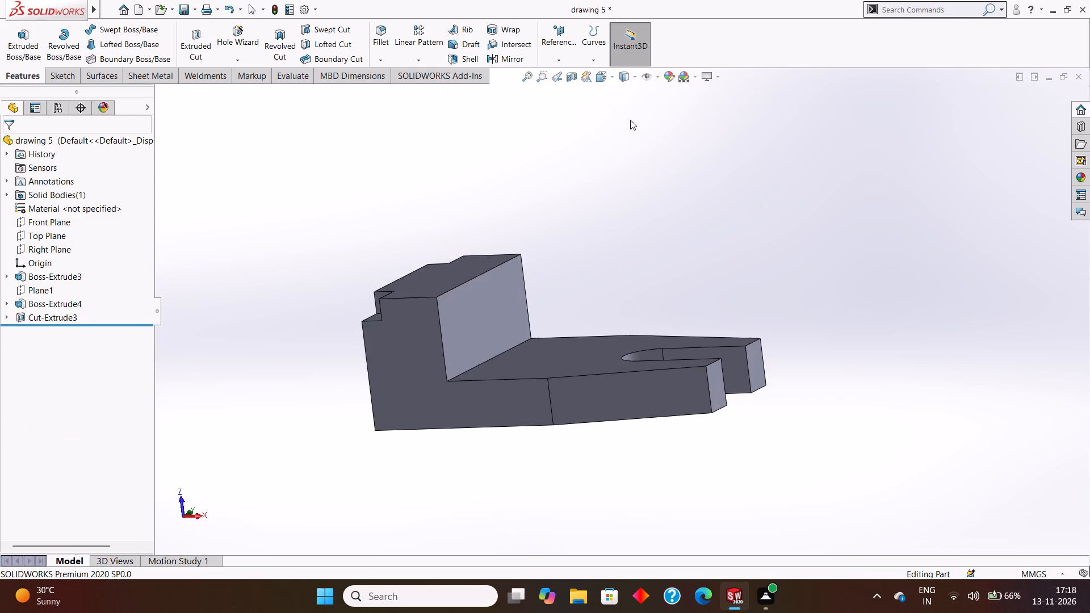
{"action": "scroll", "coordinate": [639, 152], "scroll_direction": "up", "scroll_amount": 2}
{"action": "middle_click_drag", "start_coordinate": [659, 167], "coordinate": [642, 156]}
{"action": "middle_click_drag", "start_coordinate": [659, 167], "coordinate": [666, 179]}
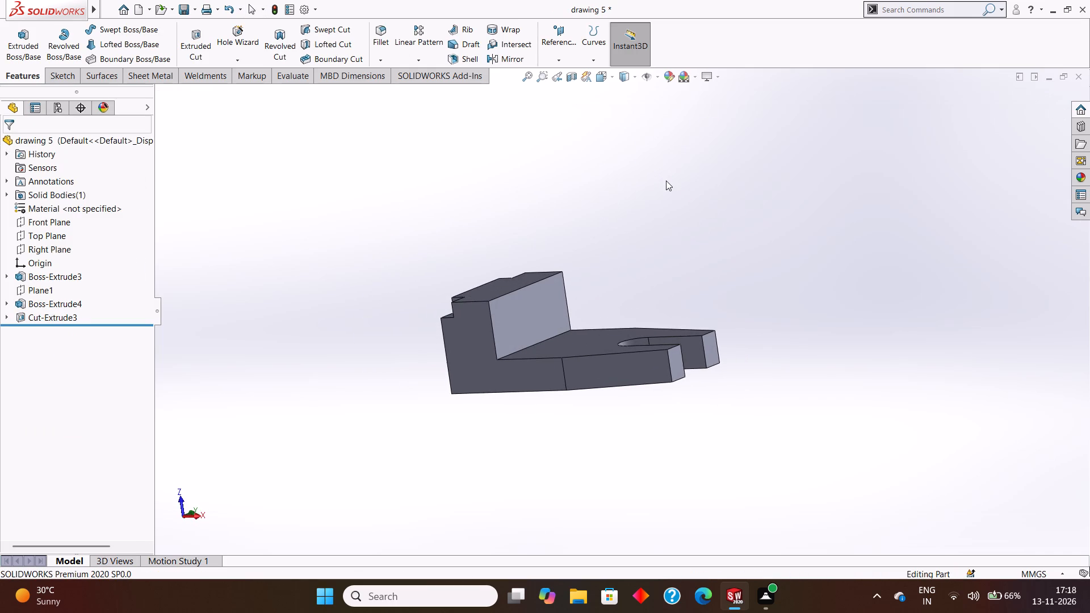
{"action": "middle_click_drag", "start_coordinate": [666, 180], "coordinate": [638, 165]}
{"action": "middle_click_drag", "start_coordinate": [641, 166], "coordinate": [655, 174]}
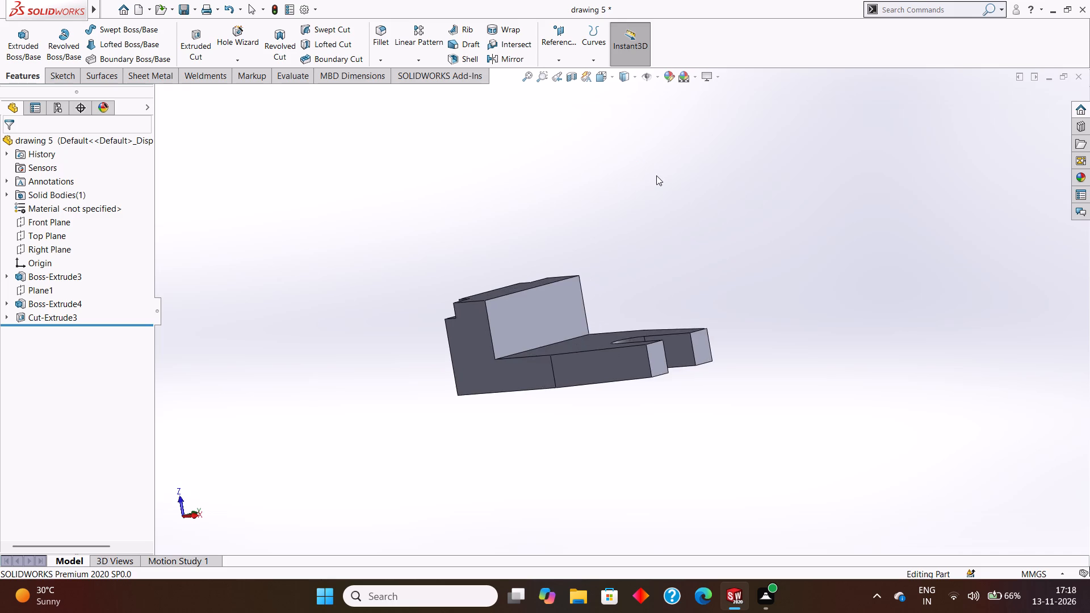
{"action": "middle_click_drag", "start_coordinate": [656, 175], "coordinate": [749, 170]}
{"action": "middle_click_drag", "start_coordinate": [713, 186], "coordinate": [740, 190]}
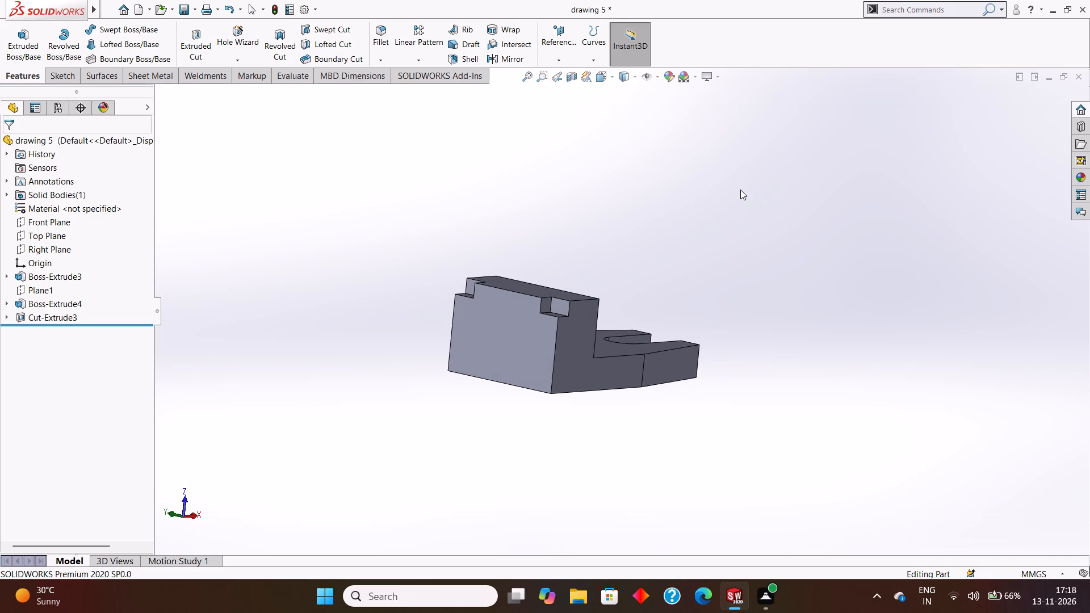
{"action": "middle_click_drag", "start_coordinate": [740, 190], "coordinate": [761, 199]}
{"action": "middle_click_drag", "start_coordinate": [749, 215], "coordinate": [774, 205]}
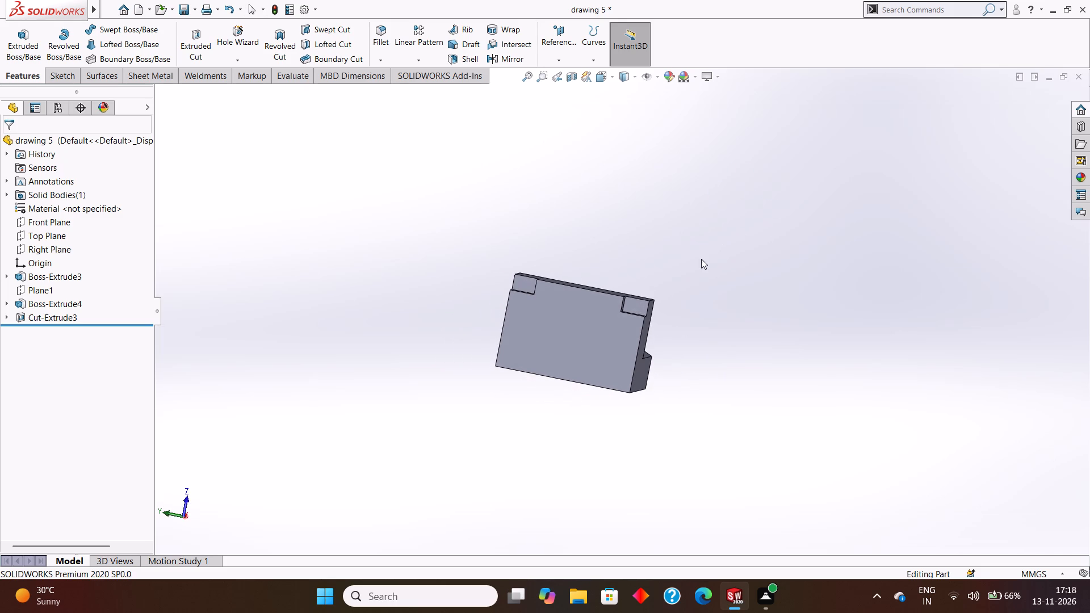
Open a new sketch on the block's notched end face, viewed face-on.
{"action": "left_click", "coordinate": [577, 305]}
{"action": "left_click", "coordinate": [629, 273]}
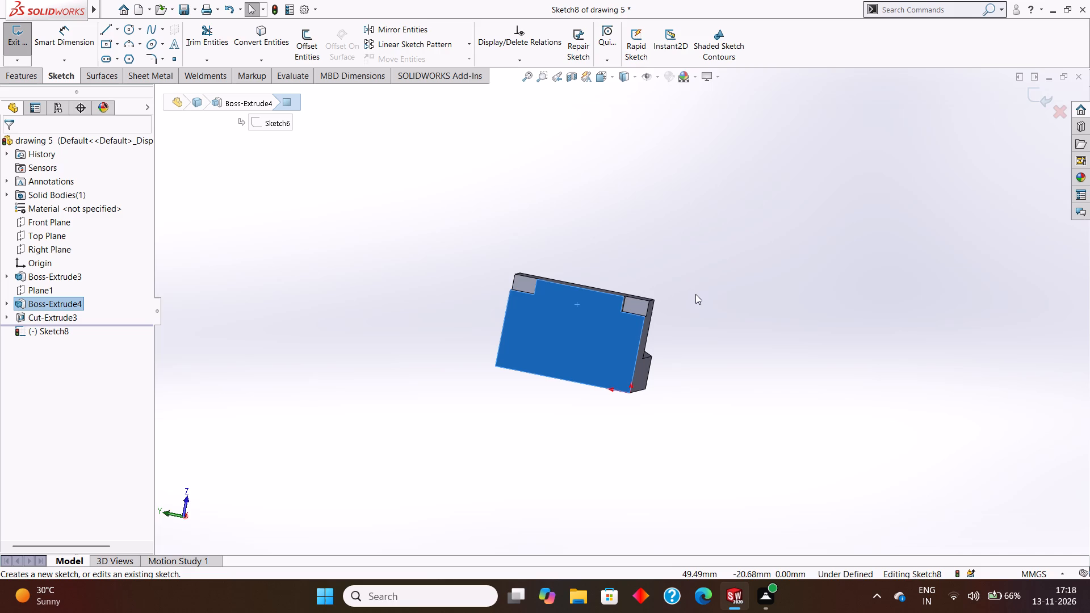
{"action": "key", "text": "ctrl+8"}
{"action": "left_click", "coordinate": [847, 452]}
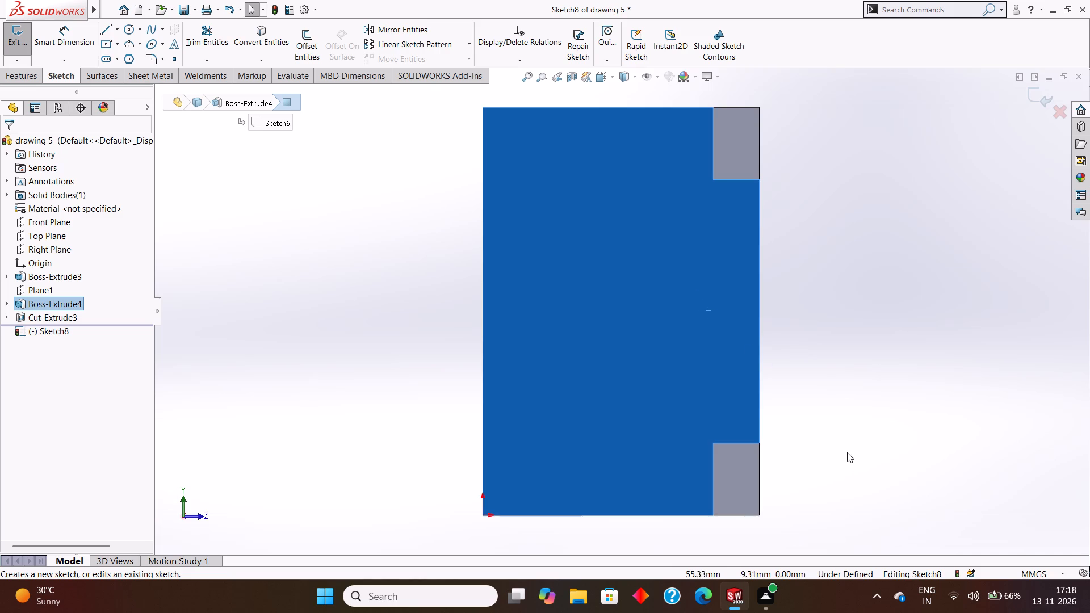
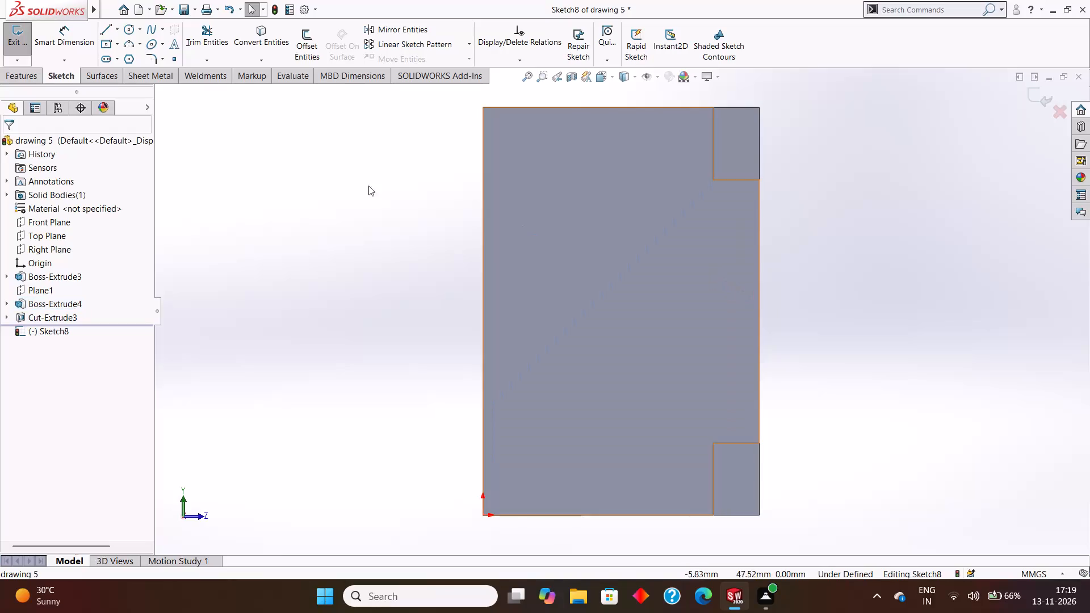
Sketch a 10 mm horizontal construction line inward from the midpoint of the face edge between the two notches.
{"action": "left_click", "coordinate": [119, 30]}
{"action": "left_click", "coordinate": [128, 58]}
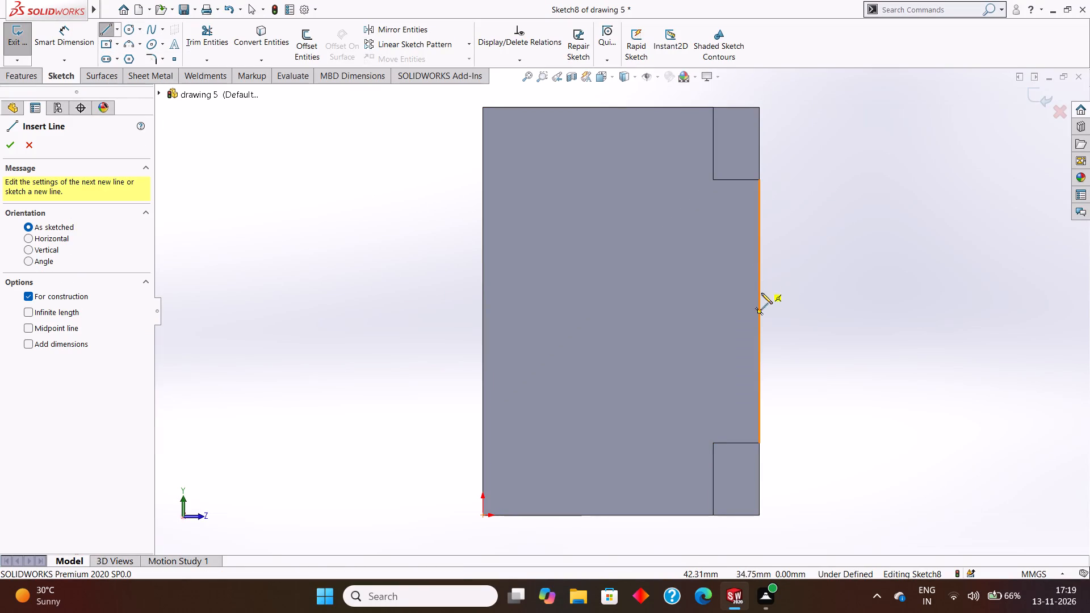
{"action": "left_click", "coordinate": [759, 311]}
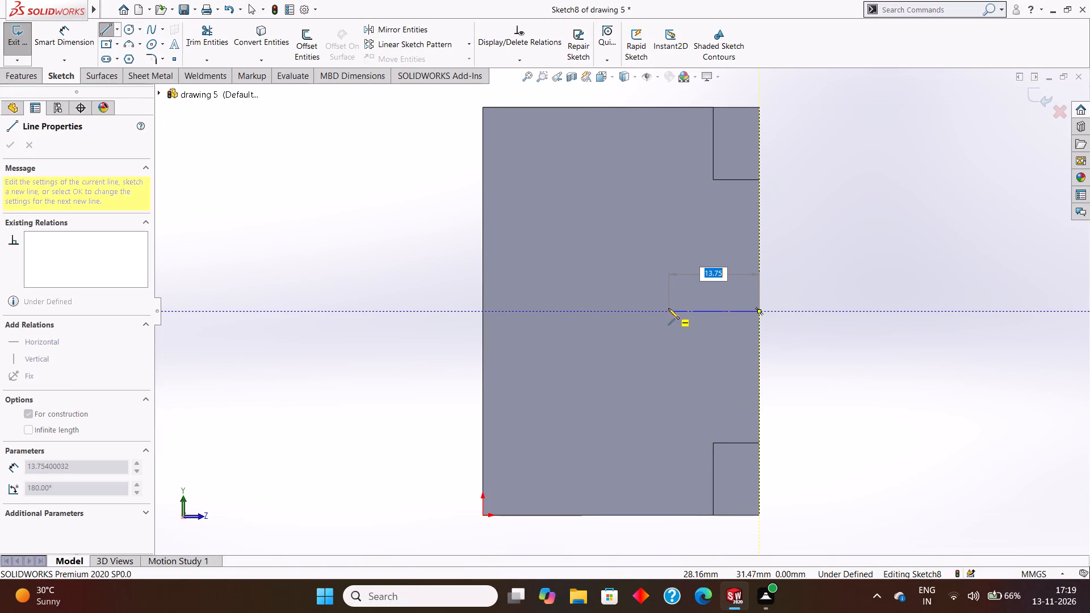
{"action": "key", "text": "BackSpace"}
{"action": "type", "text": "10"}
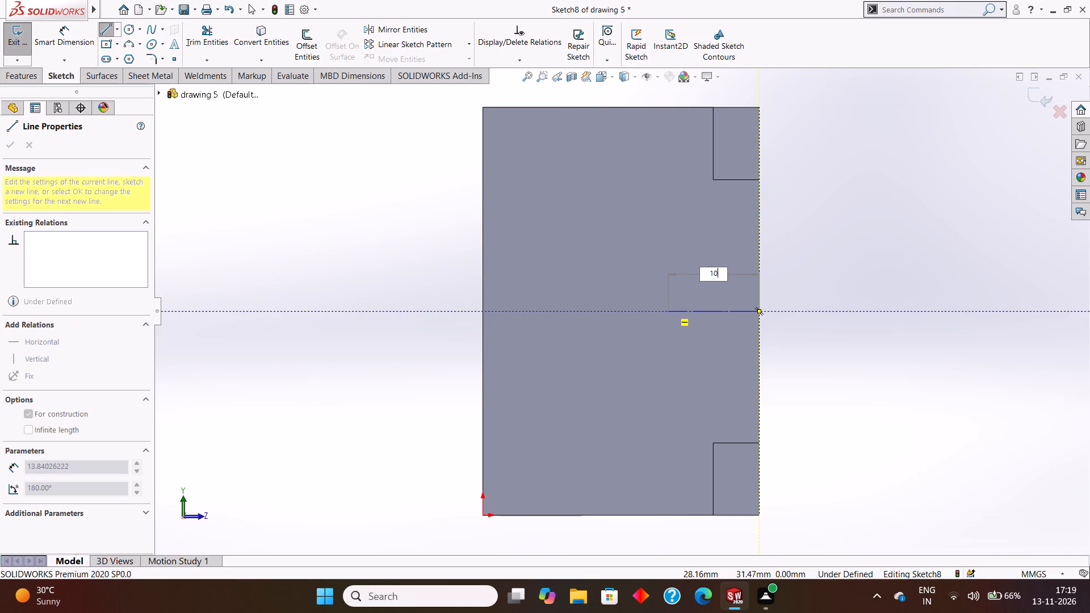
{"action": "key", "text": "Return"}
{"action": "key", "text": "Escape"}
{"action": "key", "text": "Escape"}
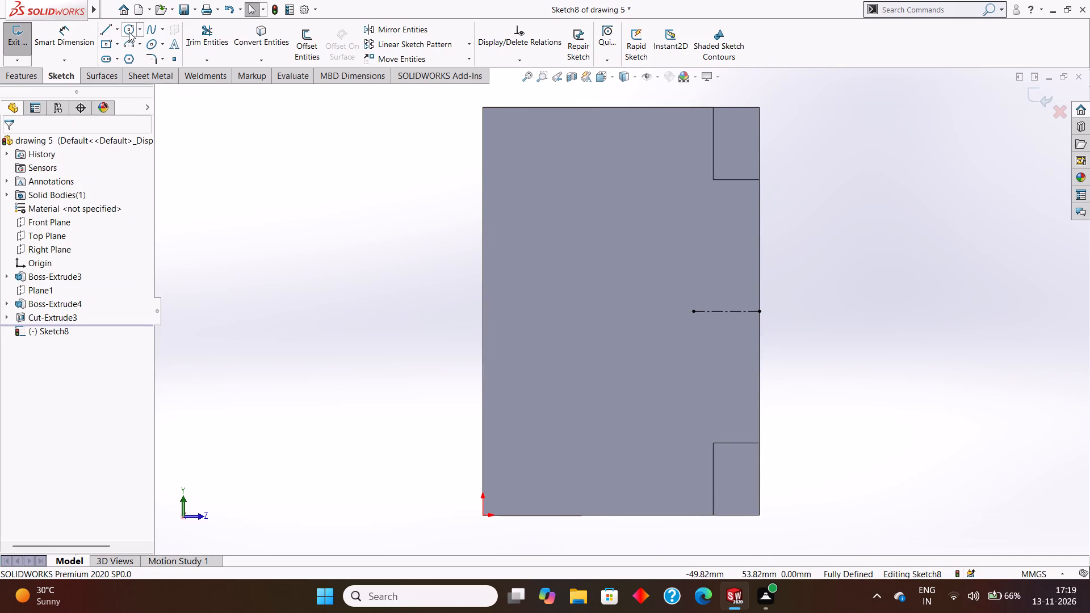
Sketch a circle centred on the construction line's inner end and dimension its diameter to 7 mm.
{"action": "left_click", "coordinate": [129, 31]}
{"action": "left_click_drag", "start_coordinate": [693, 312], "coordinate": [703, 336]}
{"action": "left_click", "coordinate": [7, 149]}
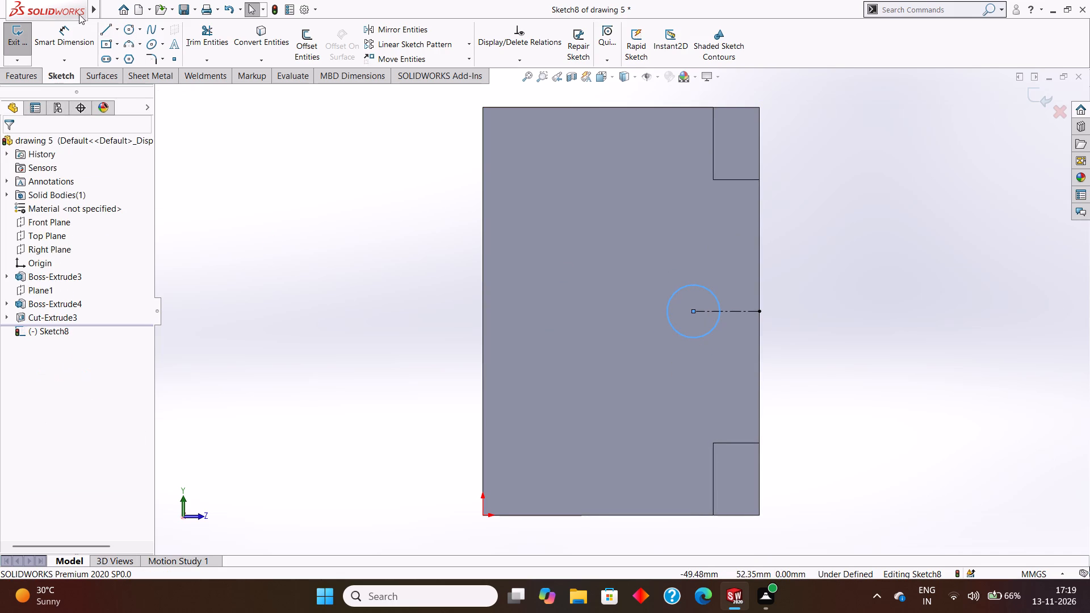
{"action": "left_click", "coordinate": [54, 35]}
{"action": "left_click", "coordinate": [683, 287]}
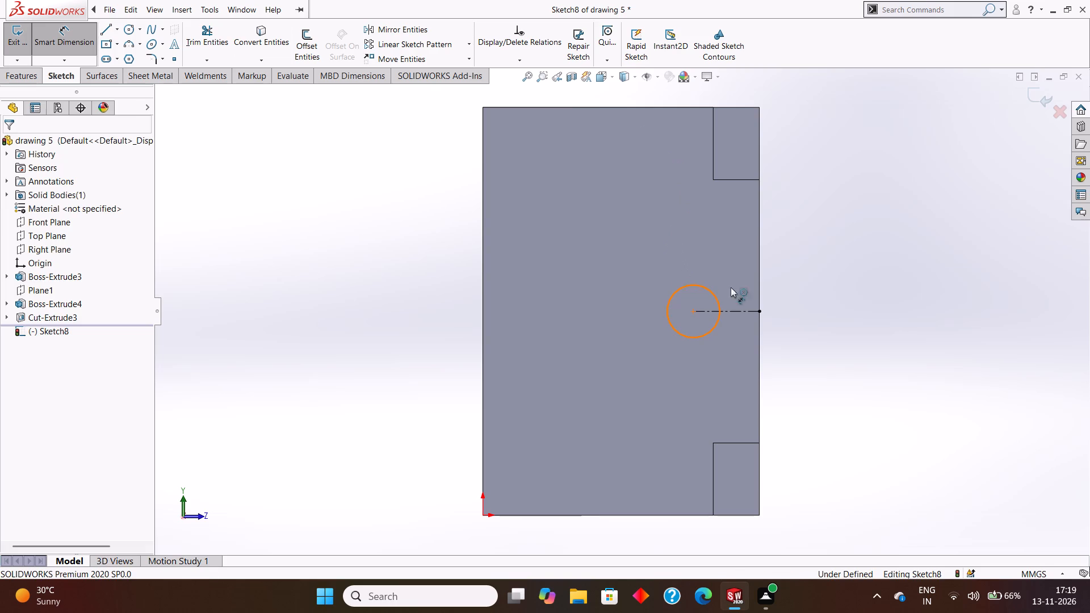
{"action": "left_click", "coordinate": [828, 288]}
{"action": "key", "text": "BackSpace"}
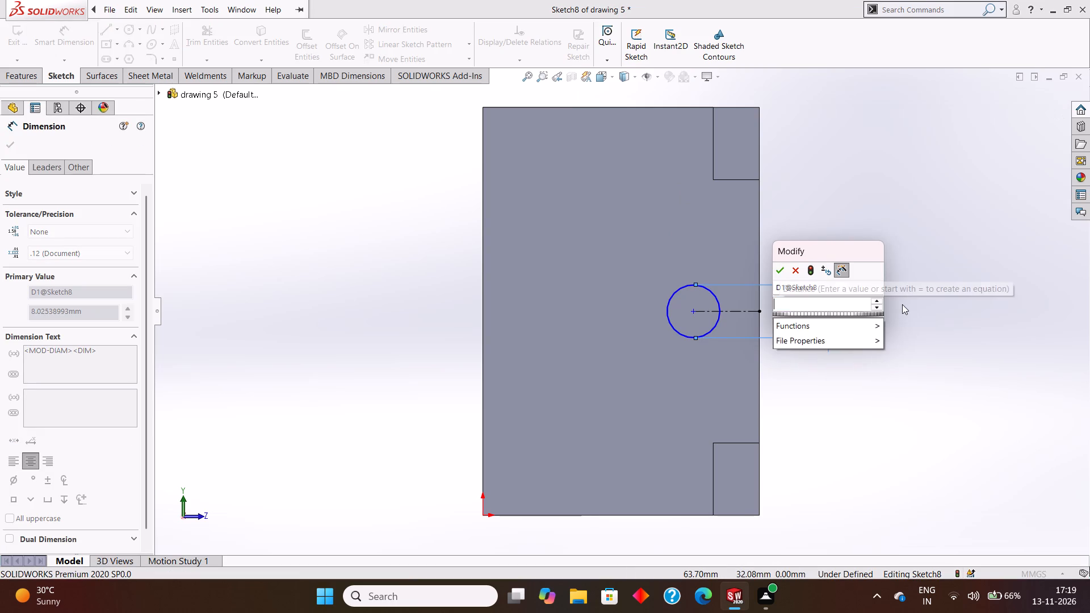
{"action": "key", "text": "7"}
{"action": "key", "text": "Return"}
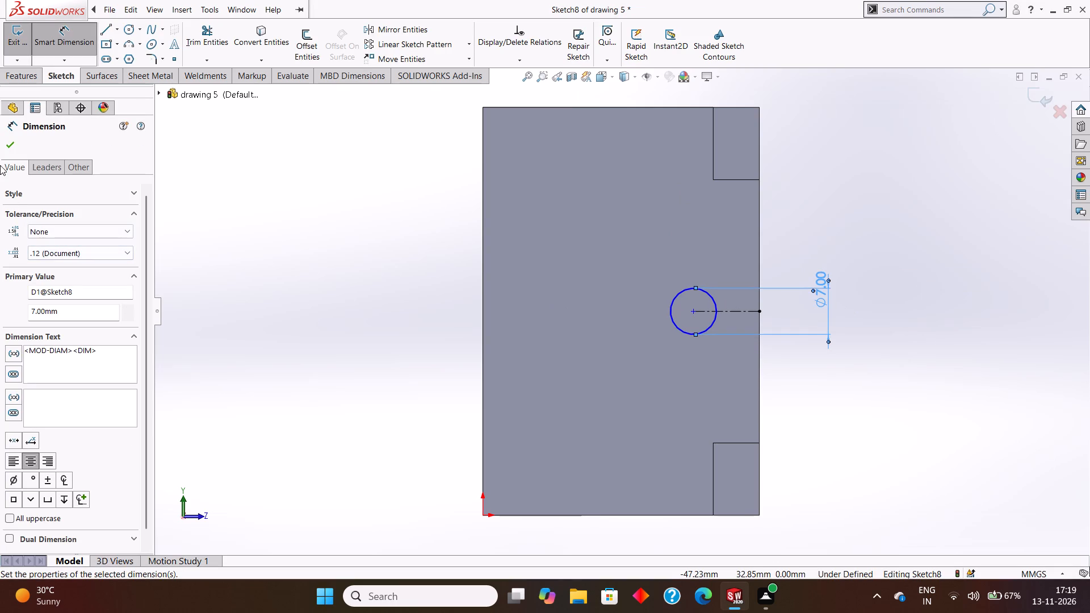
{"action": "left_click", "coordinate": [8, 148]}
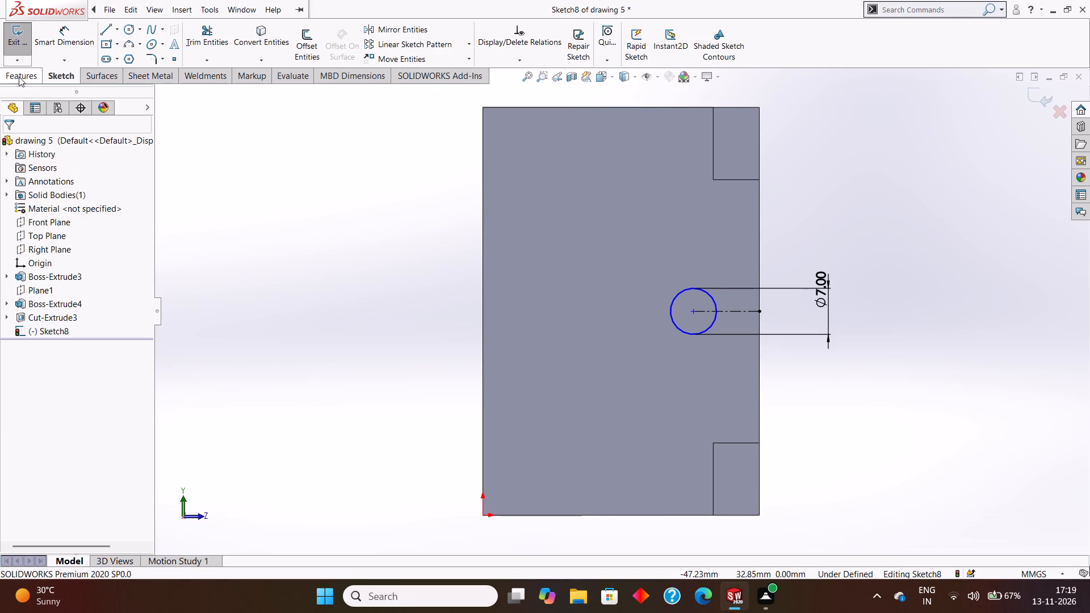
Cut-extrude the 7 mm circle with the Through All end condition to make a hole through the end block.
{"action": "left_click", "coordinate": [19, 77]}
{"action": "left_click", "coordinate": [195, 48]}
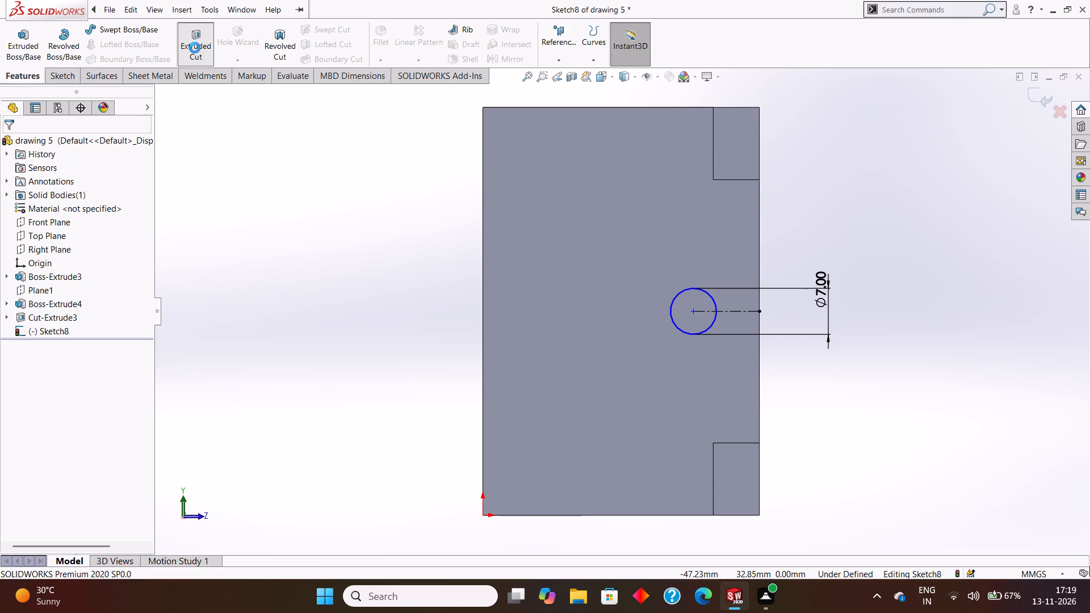
{"action": "middle_click_drag", "start_coordinate": [430, 150], "coordinate": [347, 111]}
{"action": "scroll", "coordinate": [356, 135], "scroll_direction": "up", "scroll_amount": 4}
{"action": "middle_click_drag", "start_coordinate": [426, 196], "coordinate": [407, 187]}
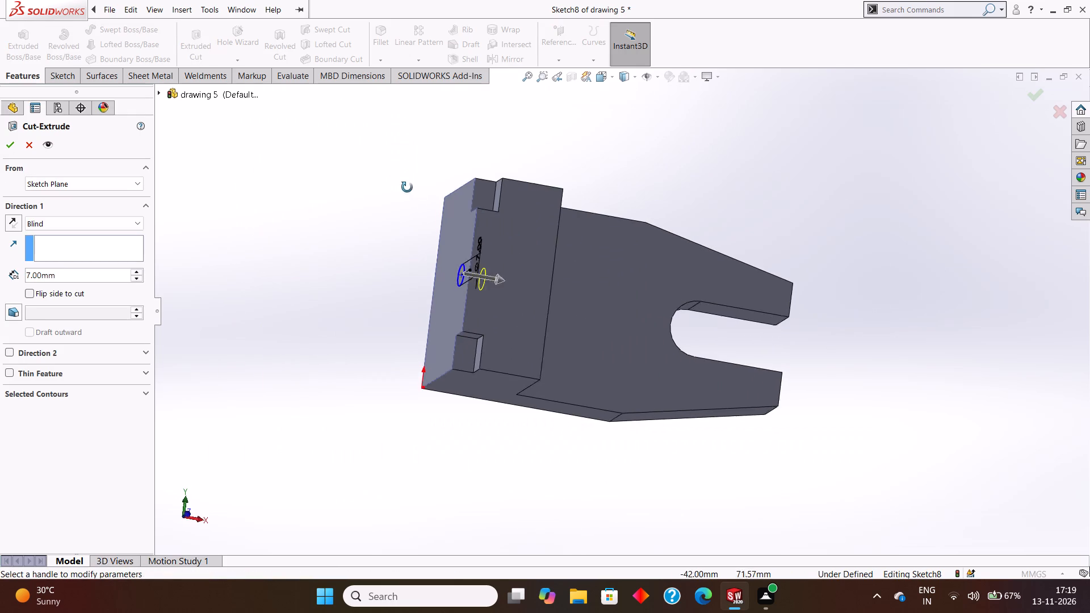
{"action": "middle_click_drag", "start_coordinate": [407, 187], "coordinate": [397, 173]}
{"action": "left_click", "coordinate": [51, 222]}
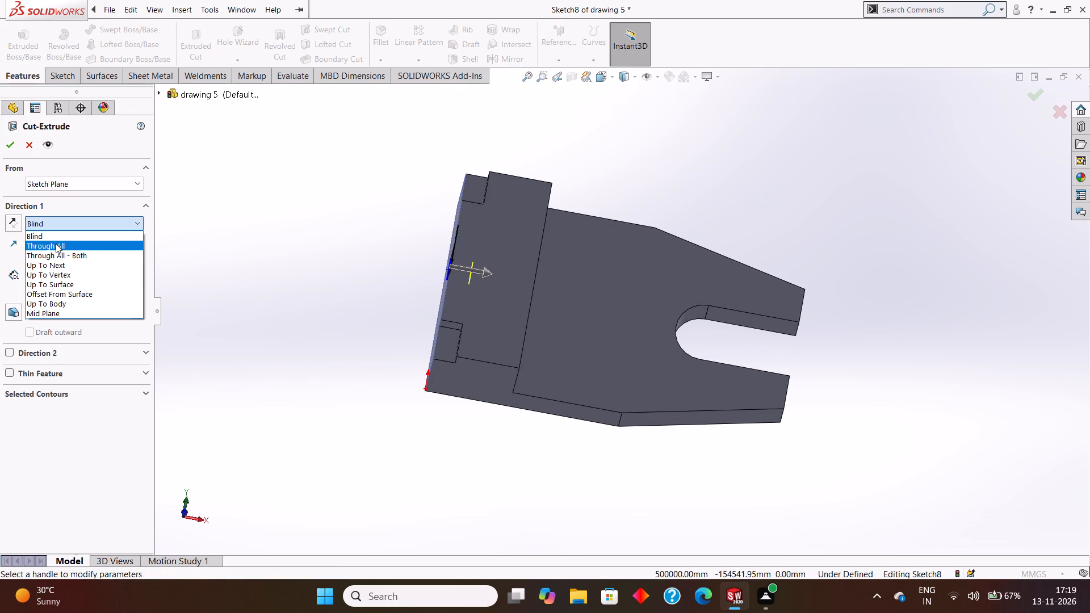
{"action": "left_click", "coordinate": [56, 243]}
{"action": "middle_click_drag", "start_coordinate": [385, 249], "coordinate": [367, 201]}
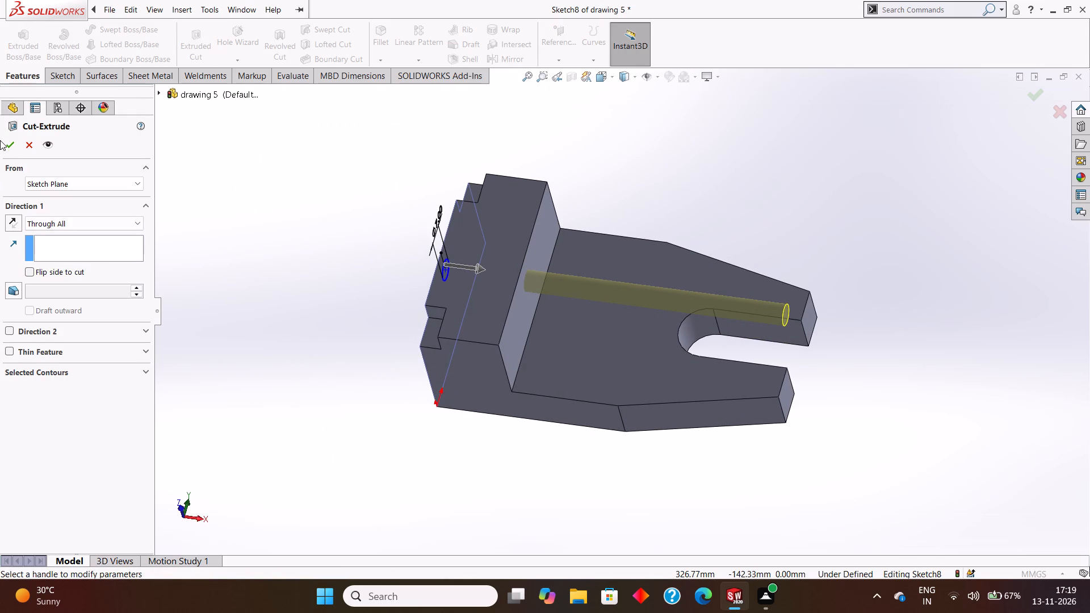
{"action": "left_click", "coordinate": [8, 138]}
{"action": "left_click", "coordinate": [286, 211]}
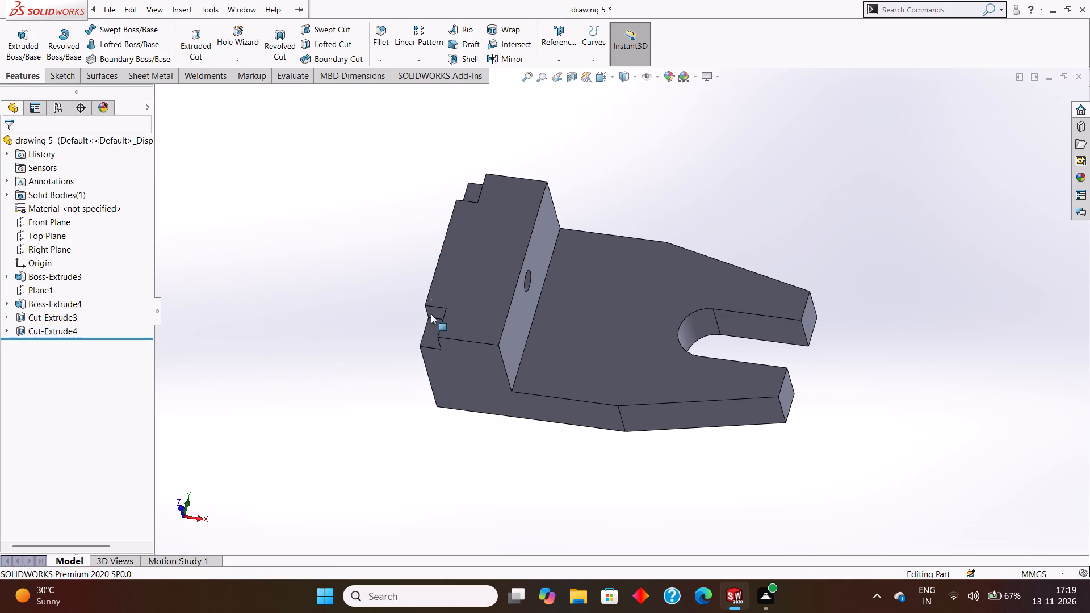
Examine the through hole, corner notches and slotted plate from several angles.
{"action": "scroll", "coordinate": [431, 314], "scroll_direction": "up", "scroll_amount": 3}
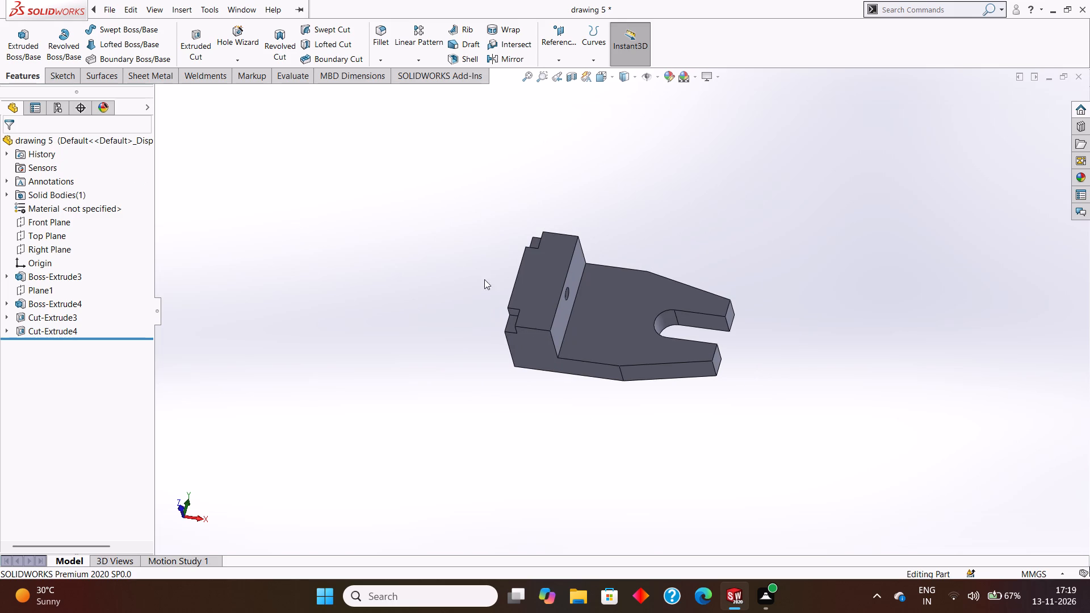
{"action": "scroll", "coordinate": [468, 282], "scroll_direction": "up", "scroll_amount": 3}
{"action": "middle_click_drag", "start_coordinate": [470, 283], "coordinate": [509, 201]}
{"action": "middle_click_drag", "start_coordinate": [621, 271], "coordinate": [640, 289]}
{"action": "middle_click_drag", "start_coordinate": [596, 309], "coordinate": [600, 341]}
{"action": "scroll", "coordinate": [598, 315], "scroll_direction": "down", "scroll_amount": 4}
{"action": "middle_click_drag", "start_coordinate": [633, 305], "coordinate": [602, 283]}
{"action": "middle_click_drag", "start_coordinate": [601, 283], "coordinate": [567, 306]}
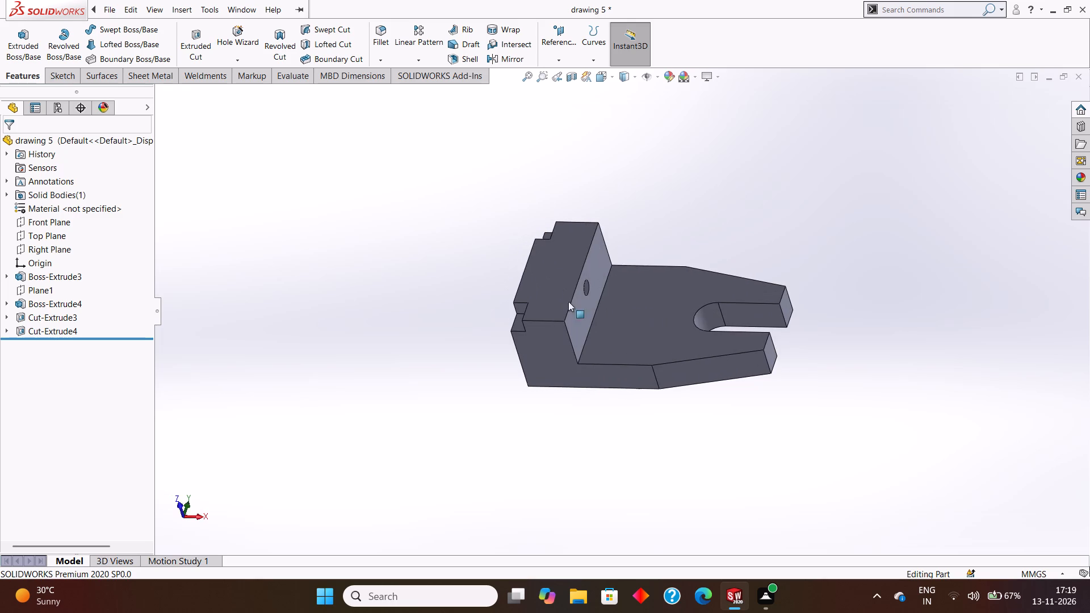
{"action": "middle_click_drag", "start_coordinate": [604, 289], "coordinate": [604, 265]}
{"action": "middle_click_drag", "start_coordinate": [619, 267], "coordinate": [628, 291]}
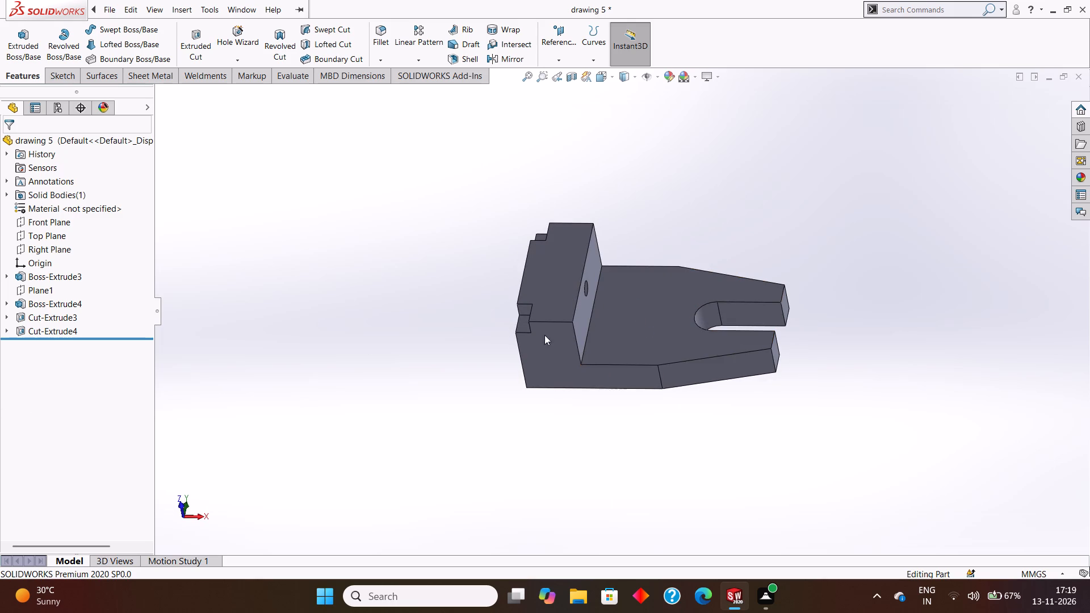
{"action": "scroll", "coordinate": [642, 318], "scroll_direction": "up", "scroll_amount": 2}
{"action": "middle_click_drag", "start_coordinate": [645, 313], "coordinate": [651, 271]}
{"action": "scroll", "coordinate": [664, 288], "scroll_direction": "down", "scroll_amount": 3}
{"action": "middle_click_drag", "start_coordinate": [669, 296], "coordinate": [685, 317]}
{"action": "middle_click_drag", "start_coordinate": [685, 321], "coordinate": [670, 362]}
{"action": "scroll", "coordinate": [664, 364], "scroll_direction": "up", "scroll_amount": 2}
{"action": "middle_click_drag", "start_coordinate": [657, 354], "coordinate": [697, 264]}
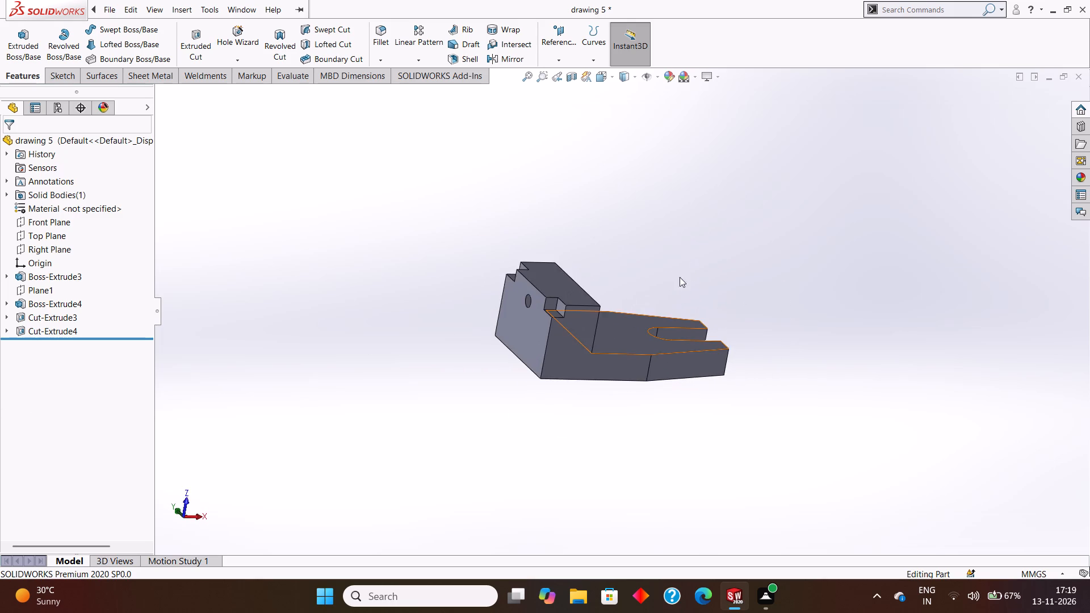
{"action": "middle_click_drag", "start_coordinate": [678, 277], "coordinate": [674, 335]}
{"action": "middle_click_drag", "start_coordinate": [674, 339], "coordinate": [662, 333]}
{"action": "middle_click_drag", "start_coordinate": [658, 330], "coordinate": [643, 331]}
{"action": "middle_click", "coordinate": [646, 353]}
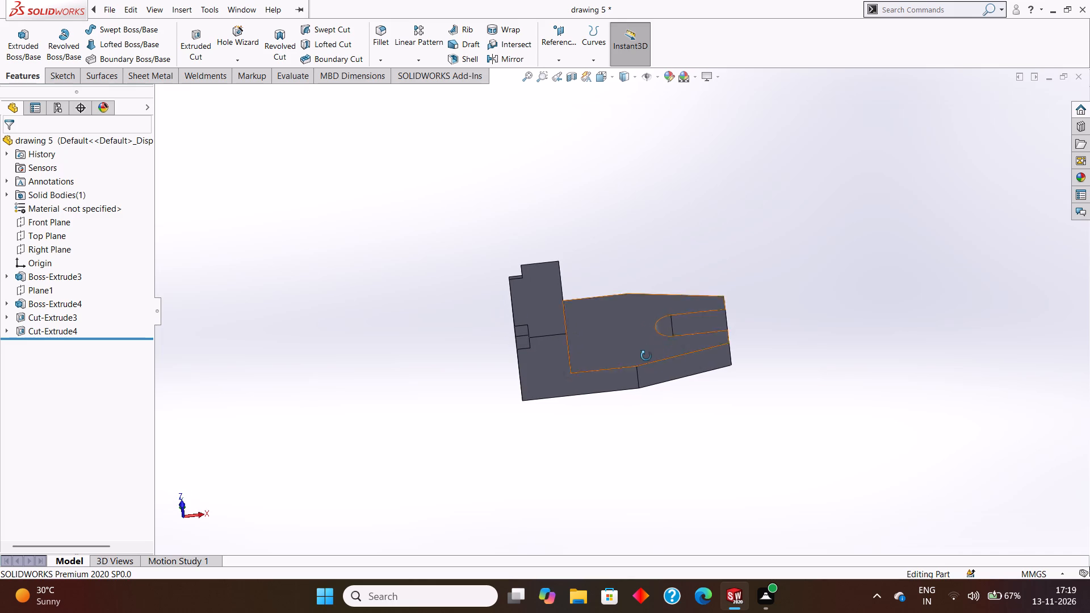
{"action": "scroll", "coordinate": [630, 316], "scroll_direction": "down", "scroll_amount": 2}
{"action": "middle_click_drag", "start_coordinate": [630, 316], "coordinate": [667, 291]}
{"action": "middle_click_drag", "start_coordinate": [673, 356], "coordinate": [671, 363]}
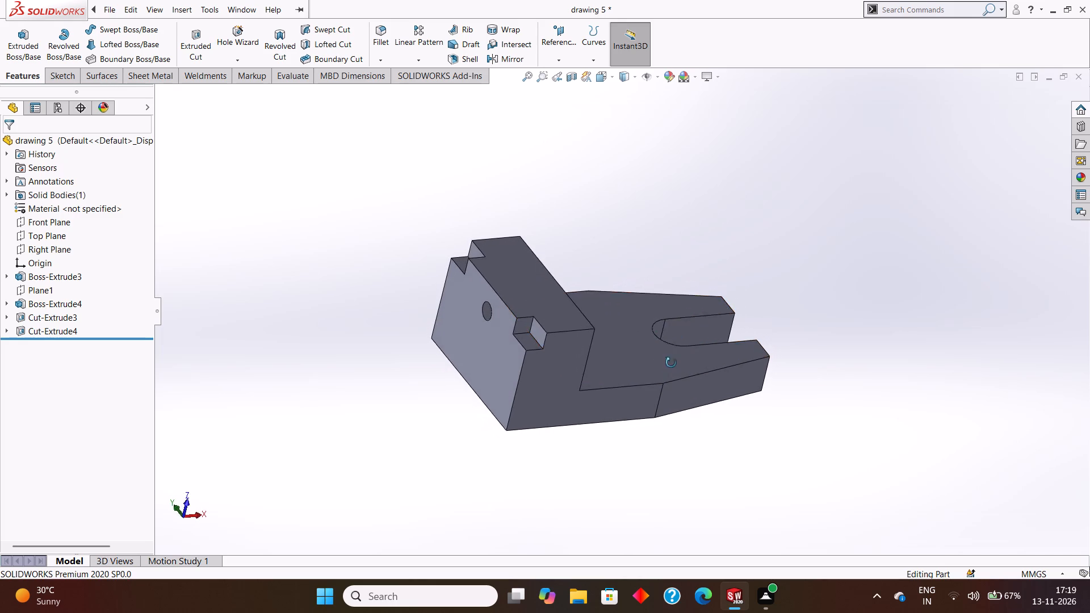
{"action": "middle_click_drag", "start_coordinate": [671, 363], "coordinate": [652, 377]}
{"action": "middle_click_drag", "start_coordinate": [614, 314], "coordinate": [599, 369]}
{"action": "scroll", "coordinate": [603, 344], "scroll_direction": "down", "scroll_amount": 1}
{"action": "scroll", "coordinate": [599, 369], "scroll_direction": "up", "scroll_amount": 3}
{"action": "middle_click_drag", "start_coordinate": [598, 363], "coordinate": [589, 329]}
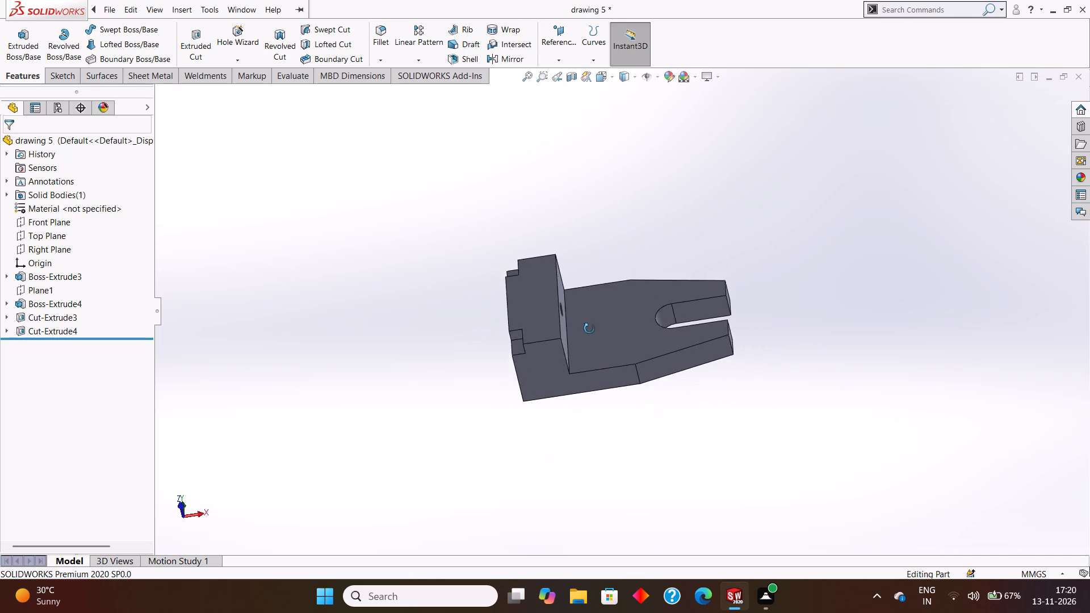
{"action": "middle_click_drag", "start_coordinate": [589, 329], "coordinate": [615, 341]}
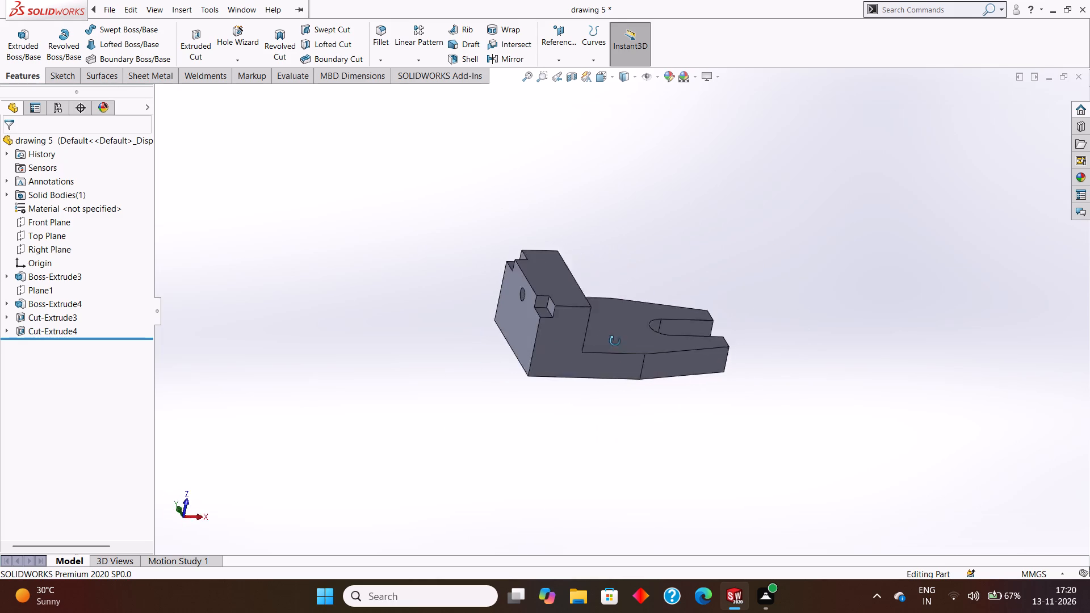
{"action": "middle_click_drag", "start_coordinate": [615, 341], "coordinate": [542, 377]}
{"action": "middle_click_drag", "start_coordinate": [624, 312], "coordinate": [639, 285]}
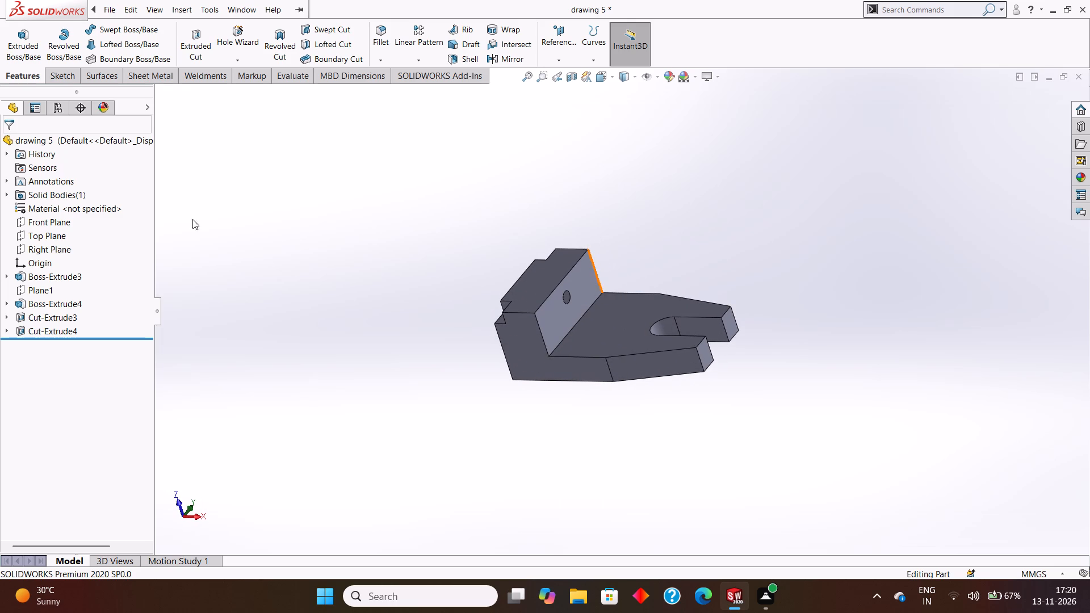
Apply the material 201 Annealed Stainless Steel (SS) to the part.
{"action": "left_click", "coordinate": [73, 75]}
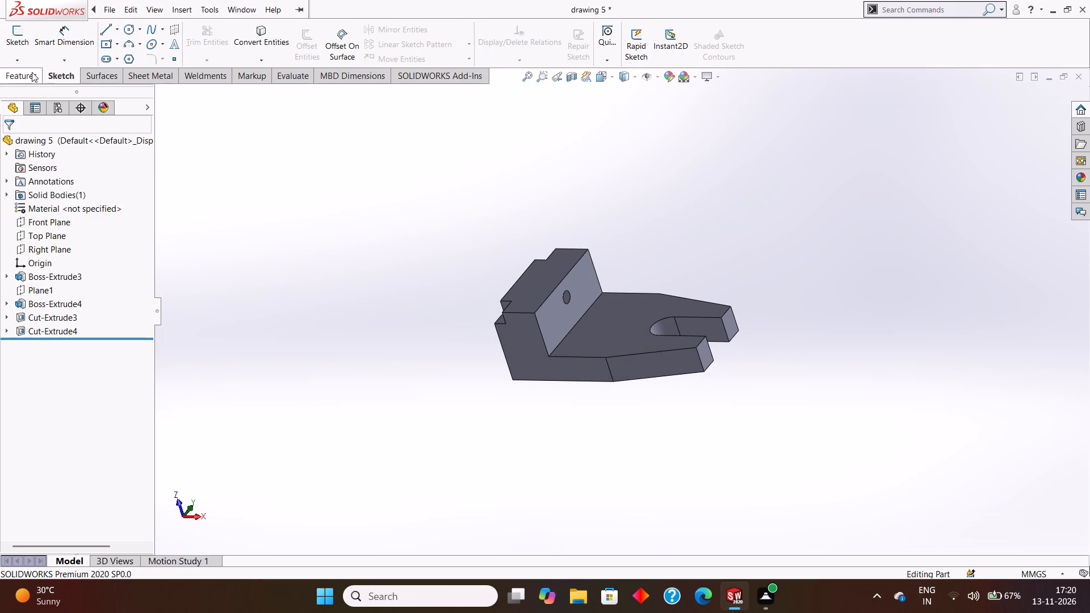
{"action": "left_click", "coordinate": [44, 208]}
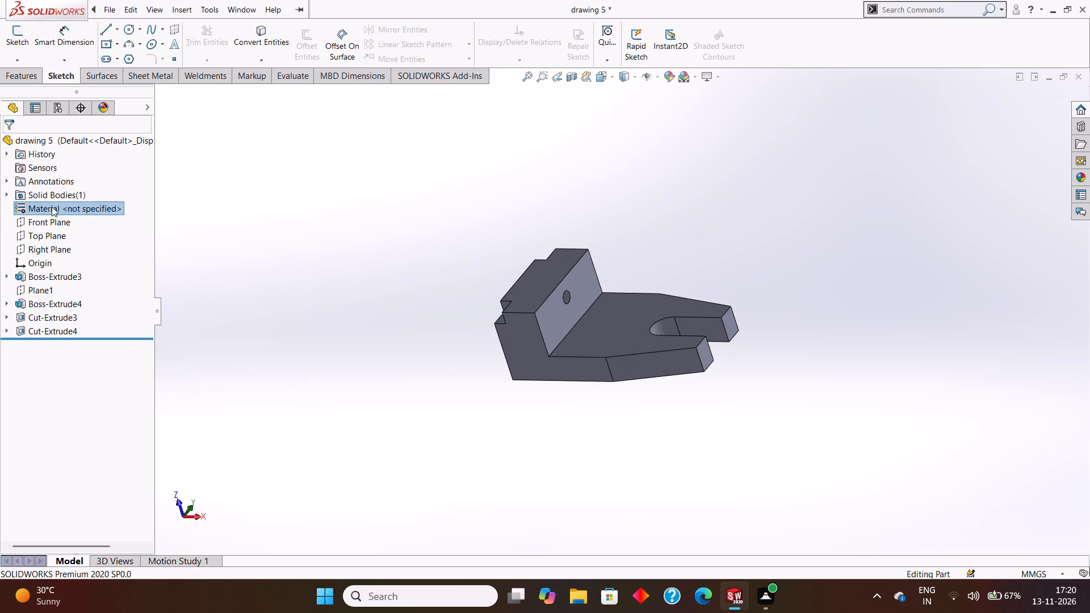
{"action": "right_click", "coordinate": [51, 205]}
{"action": "left_click", "coordinate": [72, 213]}
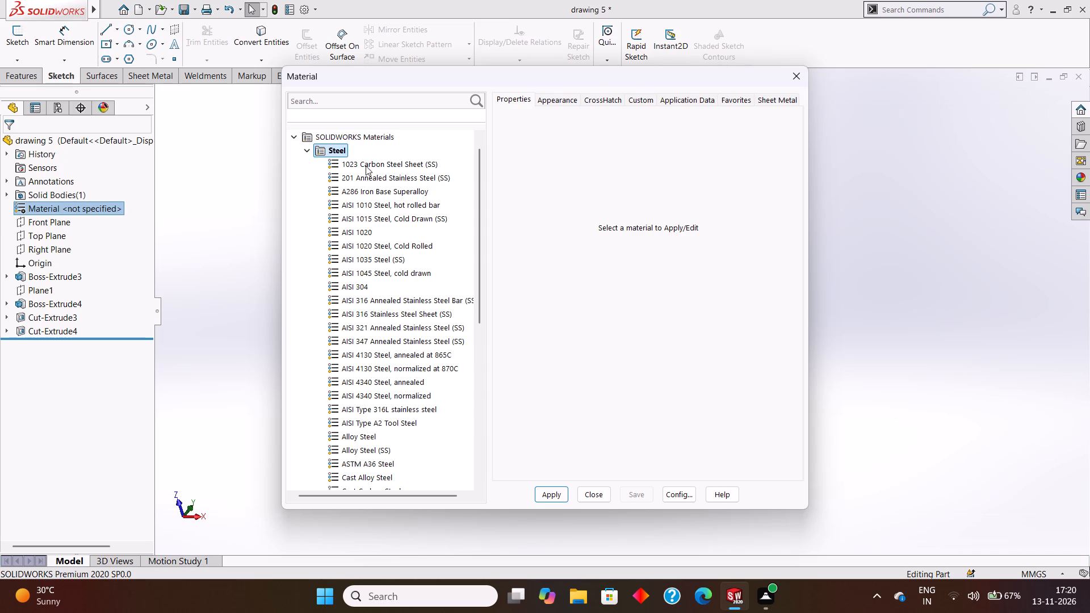
{"action": "left_click", "coordinate": [366, 166]}
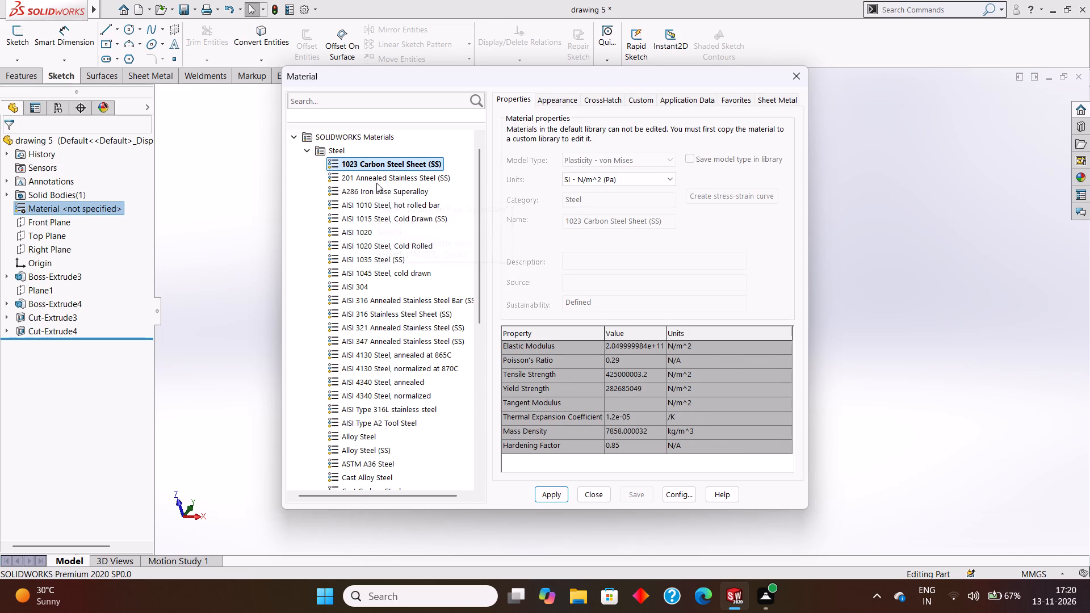
{"action": "left_click", "coordinate": [379, 177]}
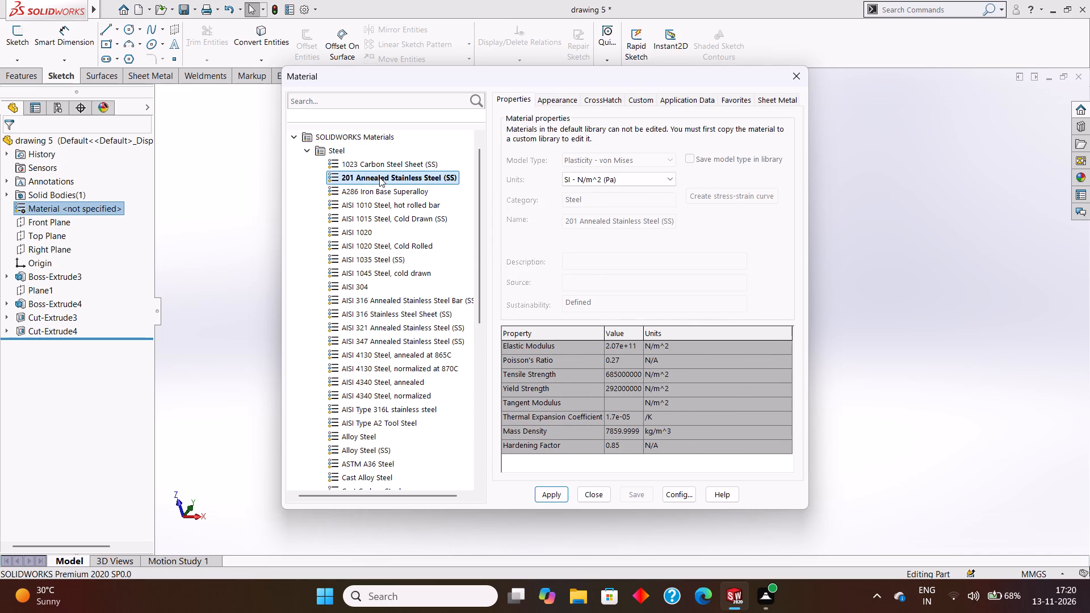
{"action": "left_click", "coordinate": [555, 492]}
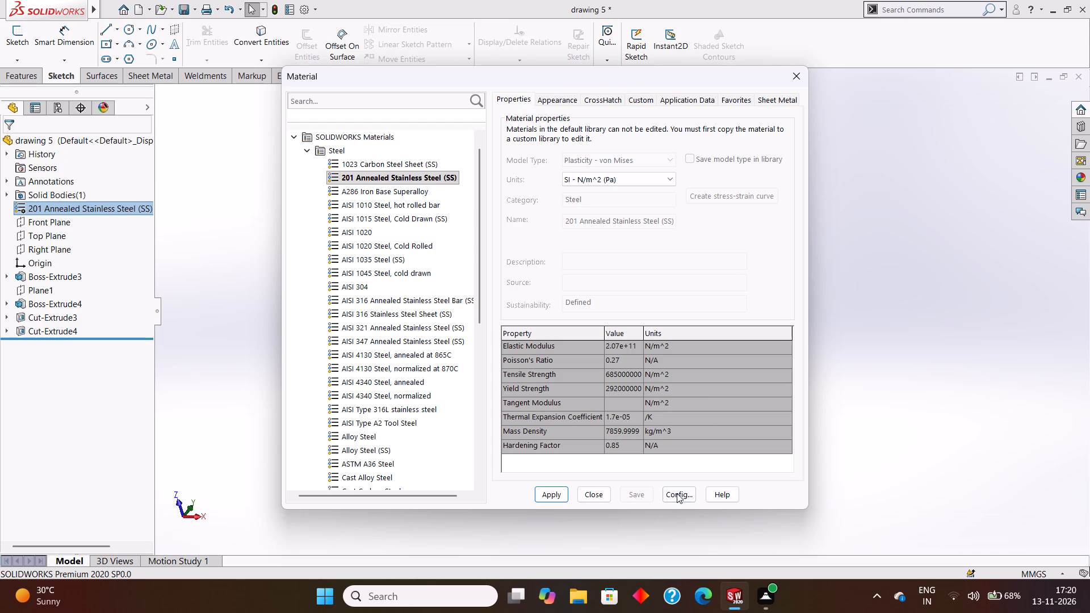
{"action": "left_click", "coordinate": [601, 499]}
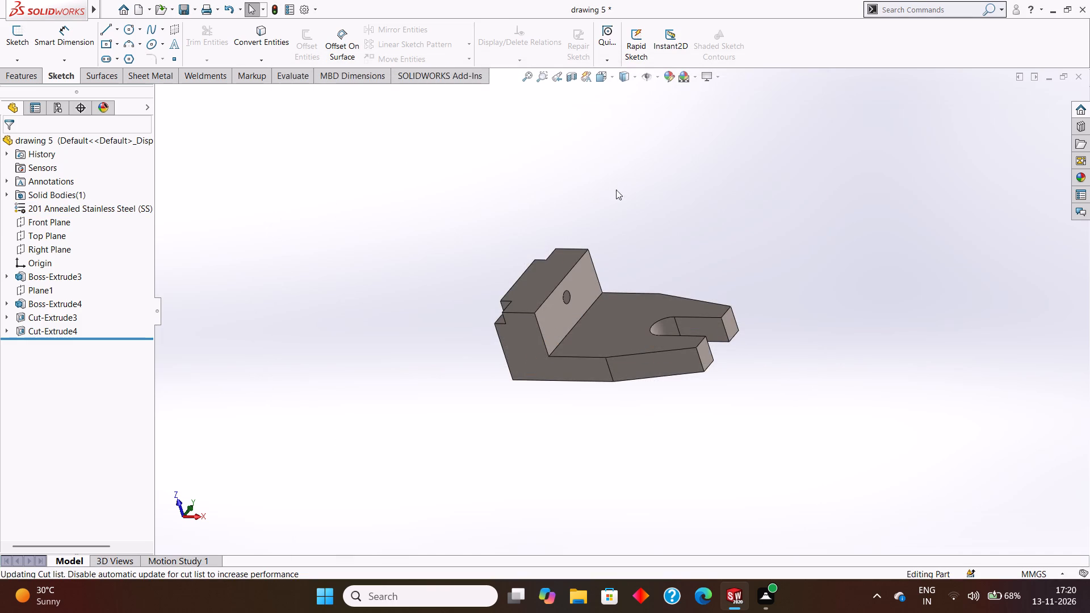
Examine the part with its stainless steel appearance from several angles.
{"action": "middle_click_drag", "start_coordinate": [613, 220], "coordinate": [649, 195]}
{"action": "middle_click_drag", "start_coordinate": [674, 205], "coordinate": [678, 211]}
{"action": "middle_click_drag", "start_coordinate": [749, 239], "coordinate": [754, 232]}
{"action": "middle_click_drag", "start_coordinate": [729, 226], "coordinate": [689, 223]}
{"action": "middle_click_drag", "start_coordinate": [691, 228], "coordinate": [698, 292]}
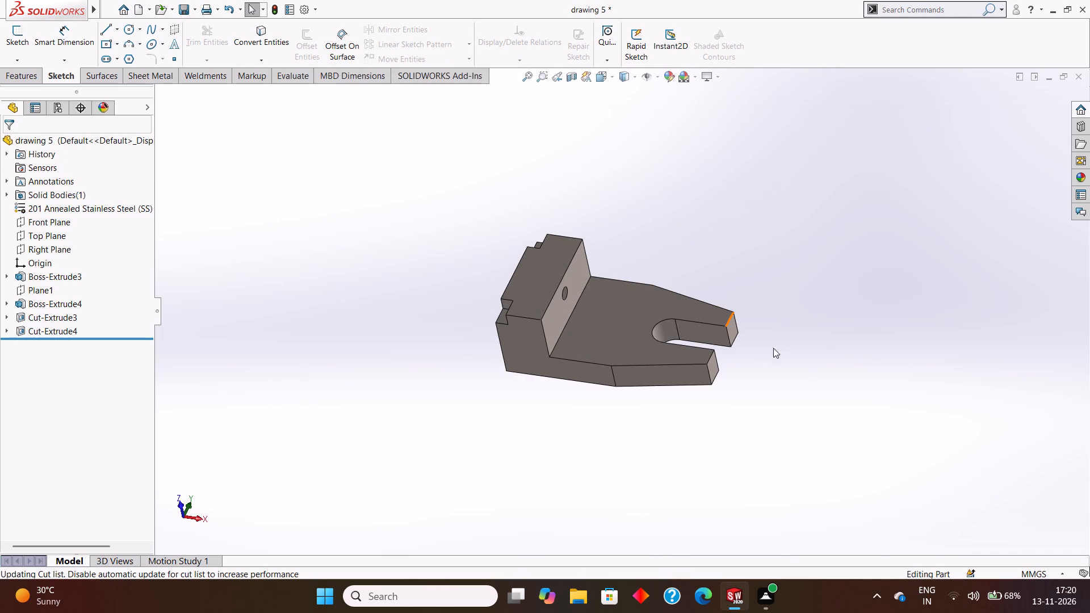
{"action": "middle_click", "coordinate": [785, 358]}
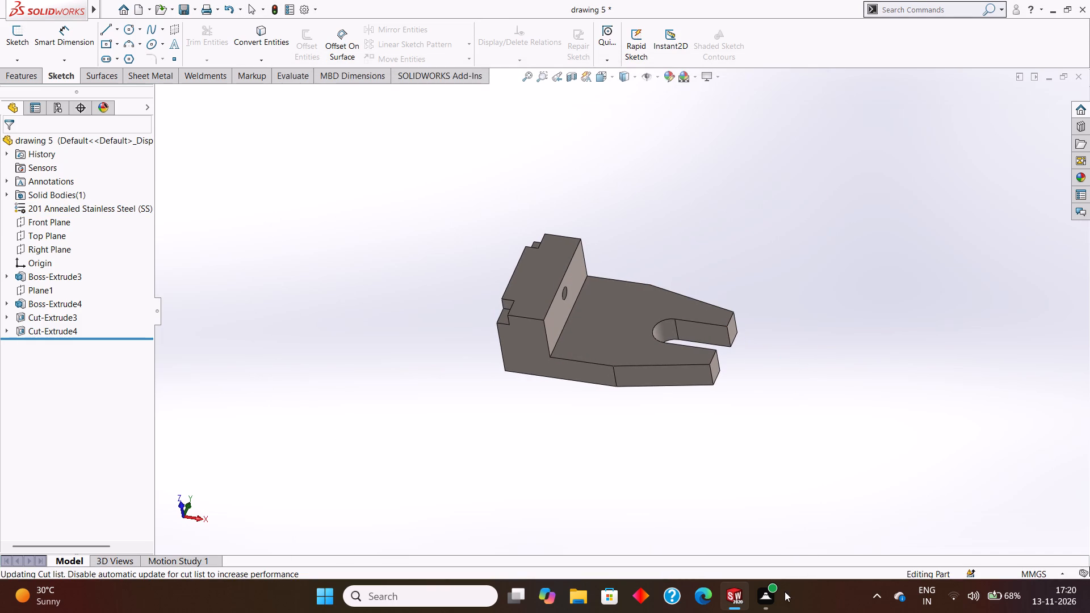